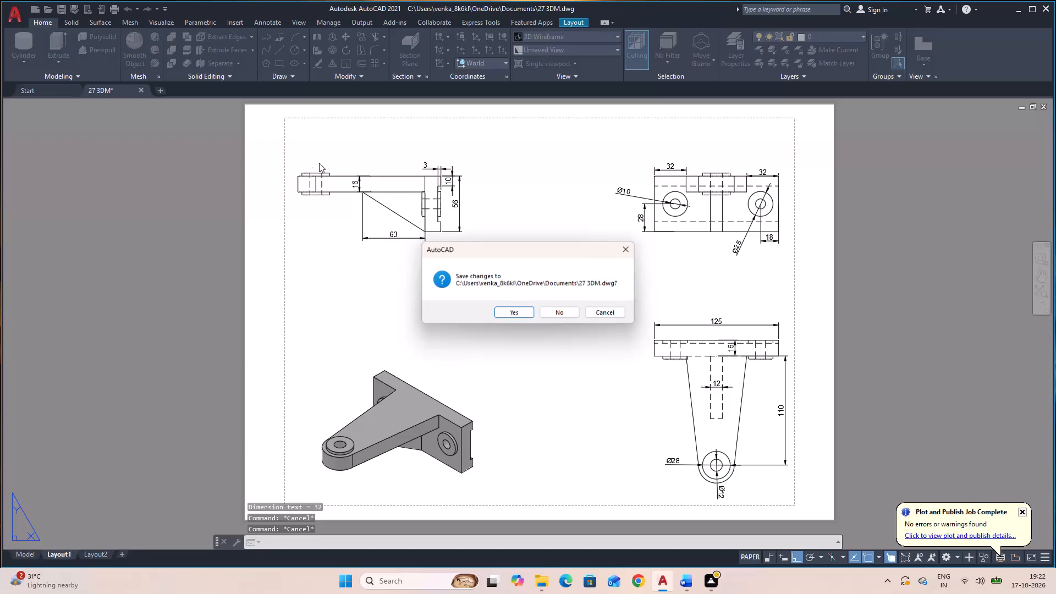
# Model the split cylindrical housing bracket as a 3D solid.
# Close the 27 3DM drawing without saving its changes and start a new blank drawing.
pyautogui.click(566, 313)
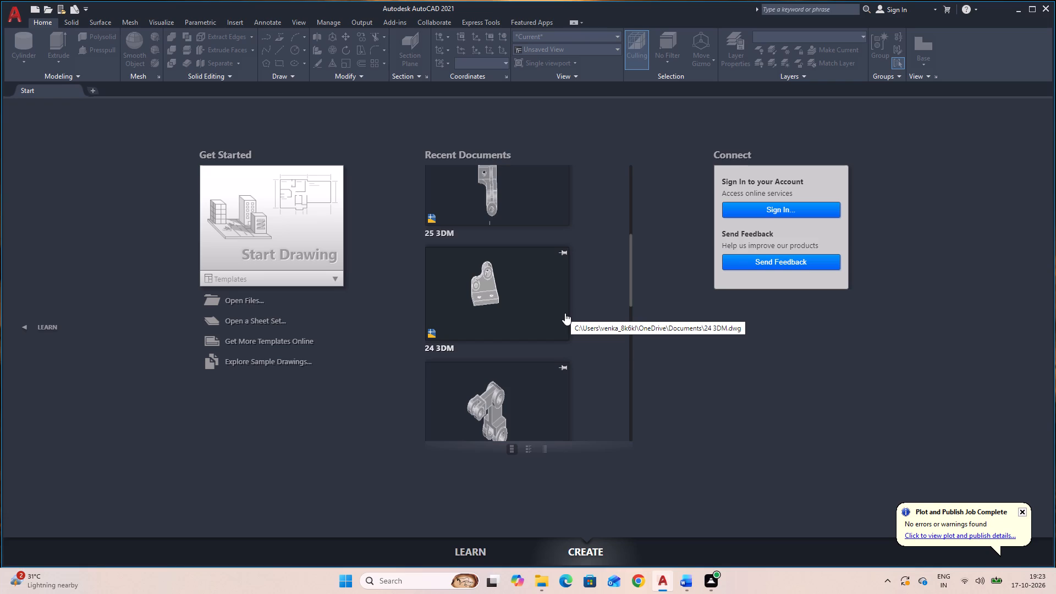
pyautogui.click(289, 240)
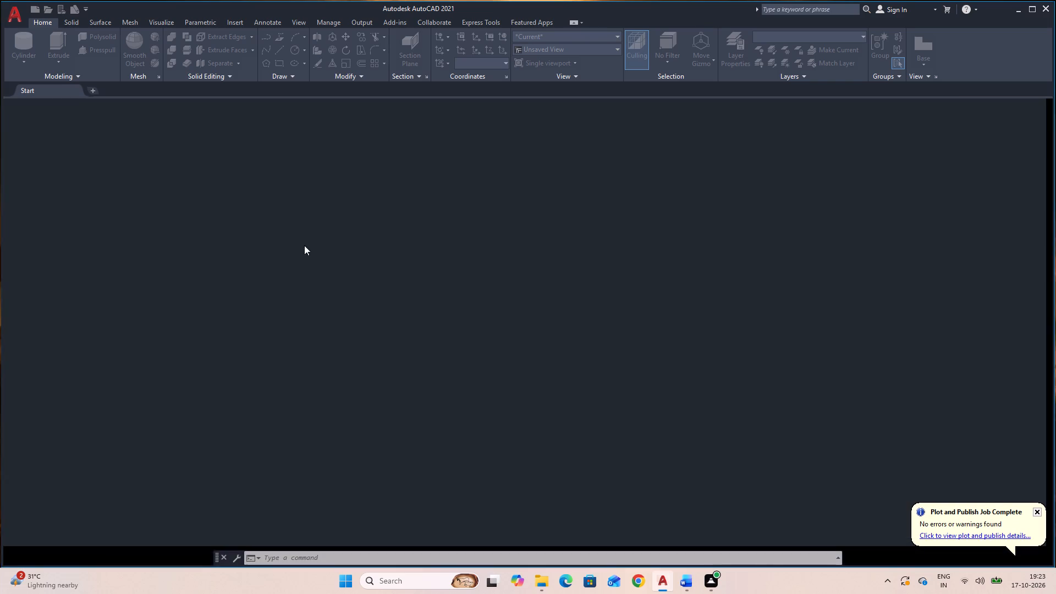
# Set the model view to SE Isometric with the Shaded with edges visual style.
pyautogui.click(571, 48)
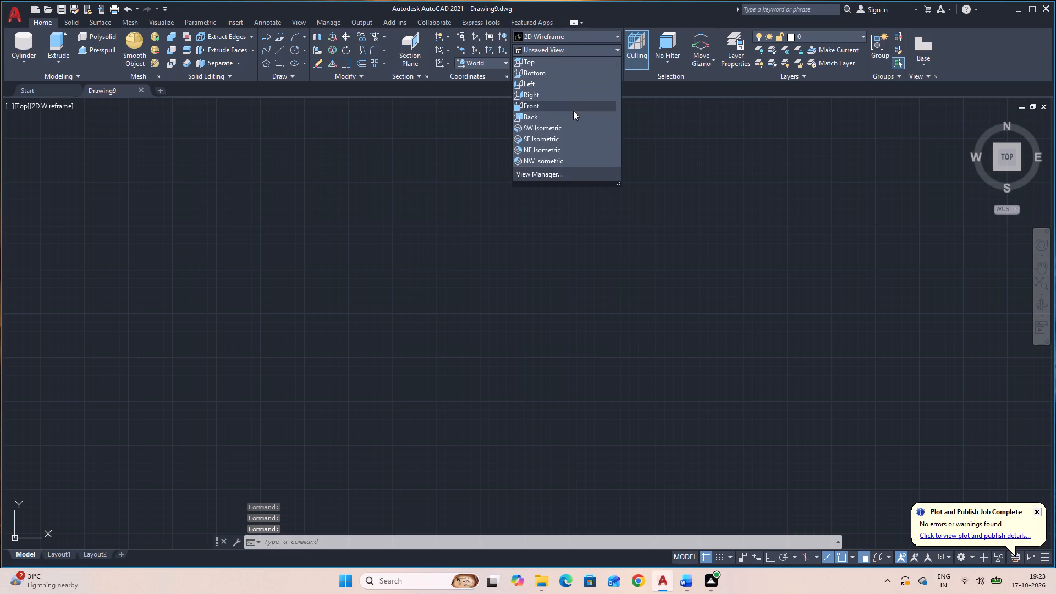
pyautogui.click(572, 134)
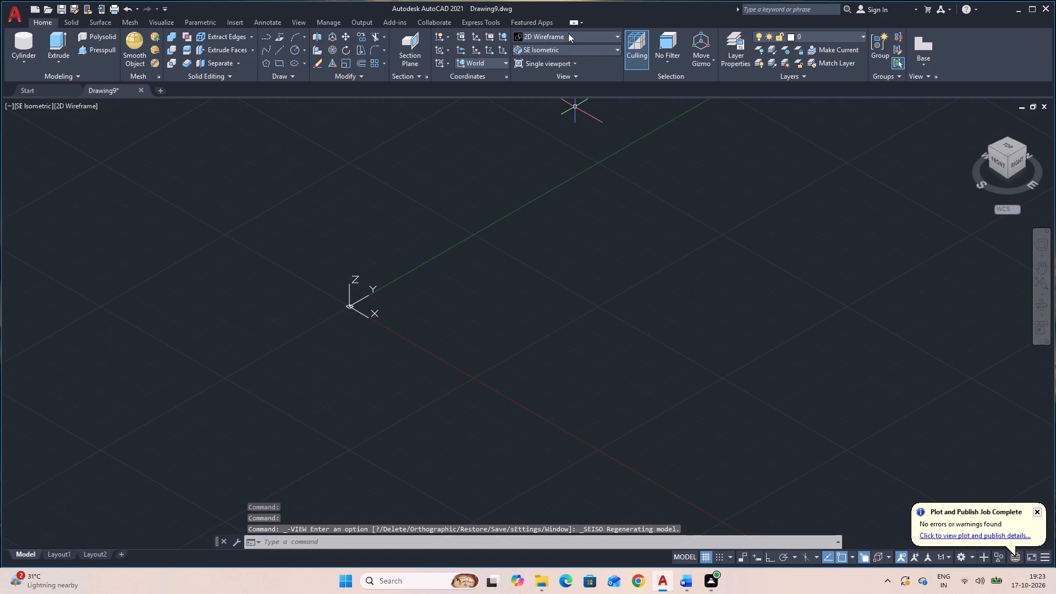
pyautogui.click(568, 33)
pyautogui.click(570, 98)
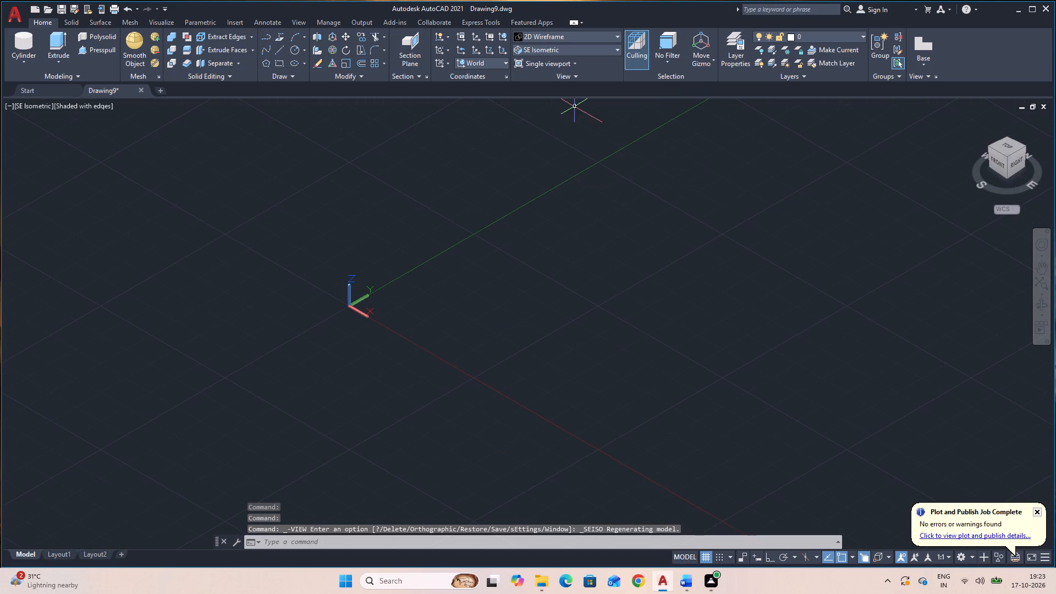
# Create a solid box with length 60, width 25 and height 90, with Ortho on.
pyautogui.moveTo(562, 204); pyautogui.dragTo(221, 435, button='middle')
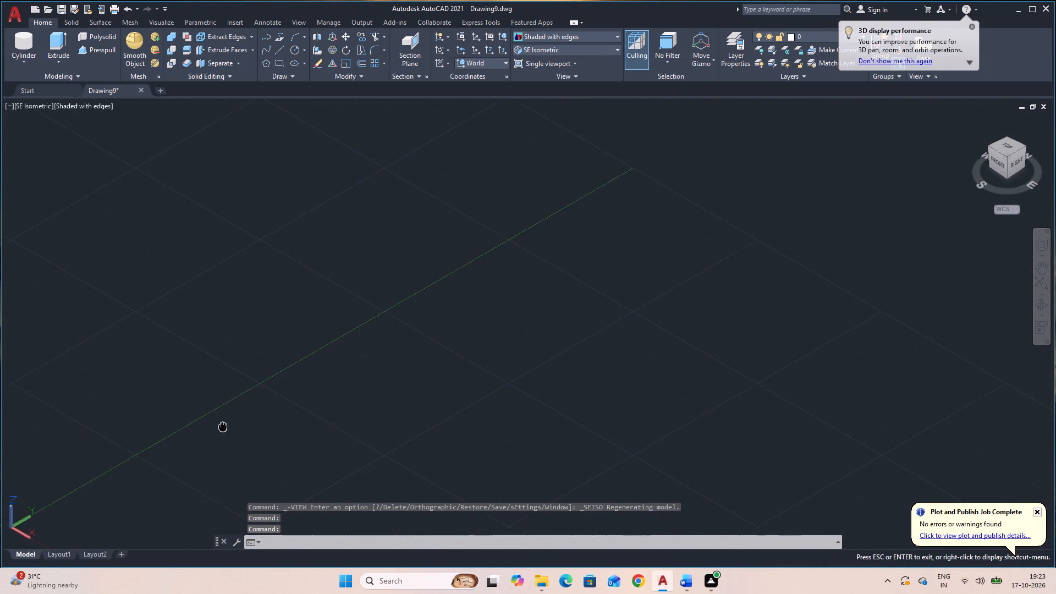
pyautogui.moveTo(221, 435); pyautogui.dragTo(213, 477, button='middle')
pyautogui.moveTo(433, 438); pyautogui.dragTo(136, 229, button='middle')
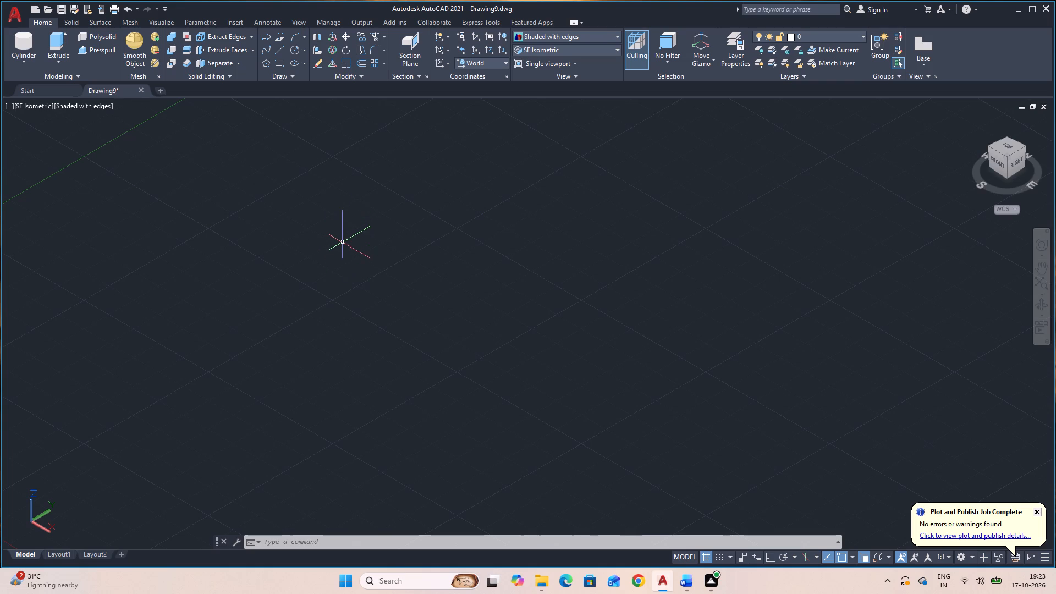
pyautogui.click(31, 64)
pyautogui.click(30, 83)
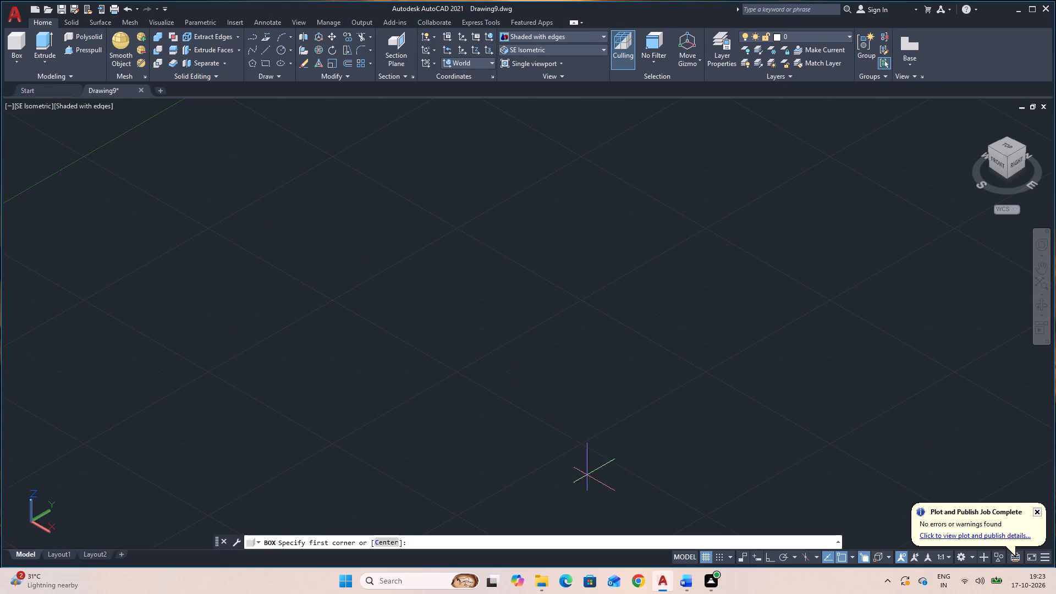
pyautogui.click(366, 300)
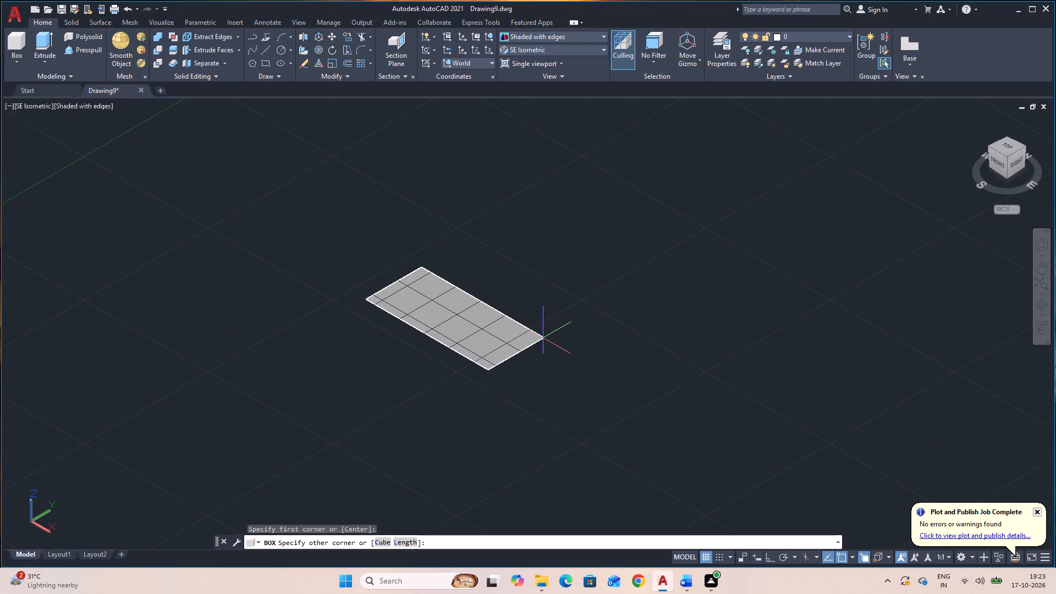
pyautogui.write('L')
pyautogui.press('space')
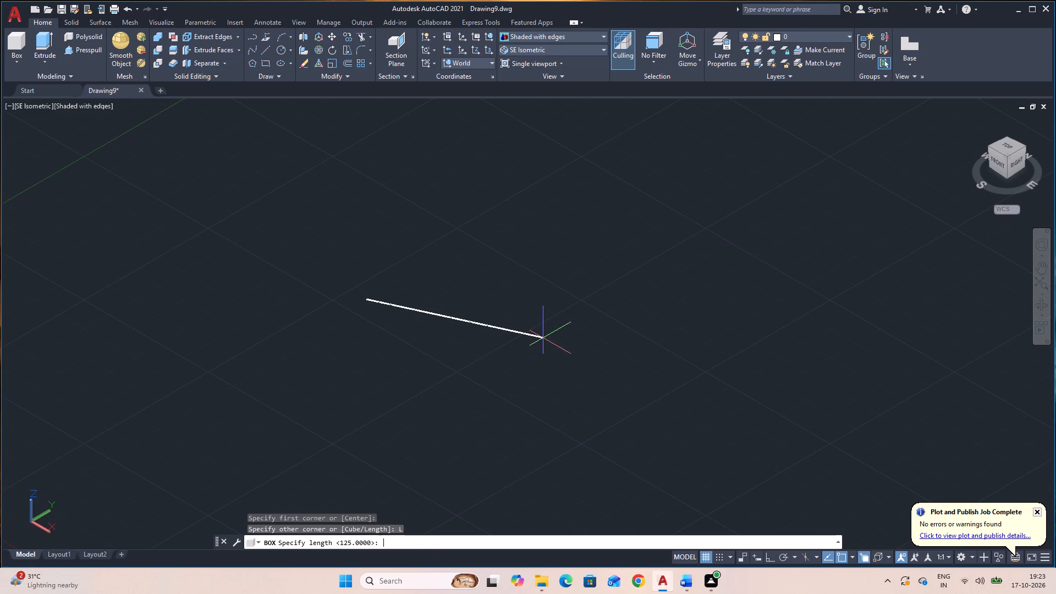
pyautogui.press('F8')
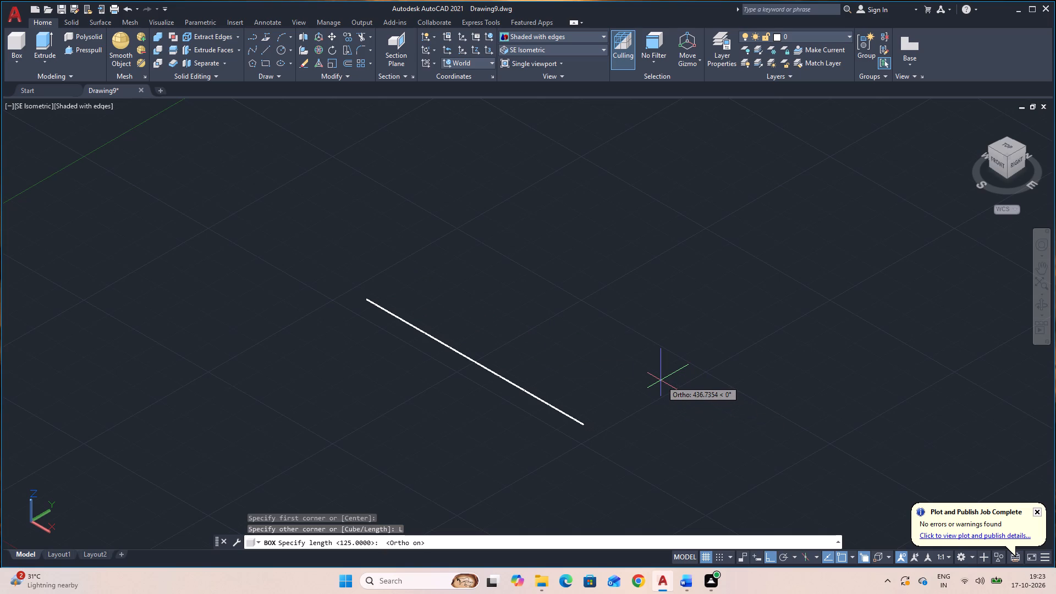
pyautogui.write('60')
pyautogui.press('Return')
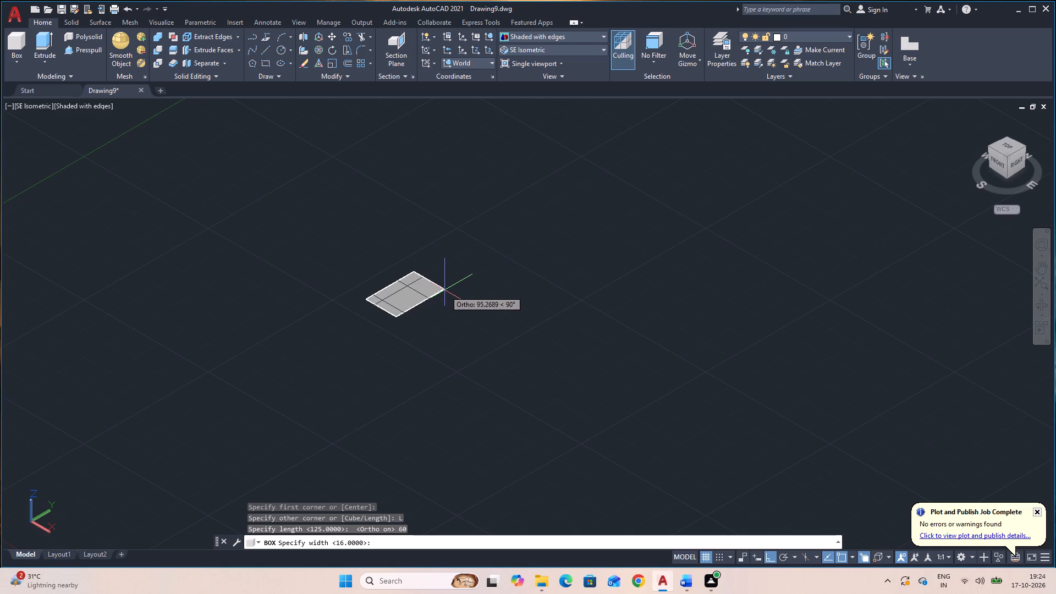
pyautogui.write('25')
pyautogui.press('Return')
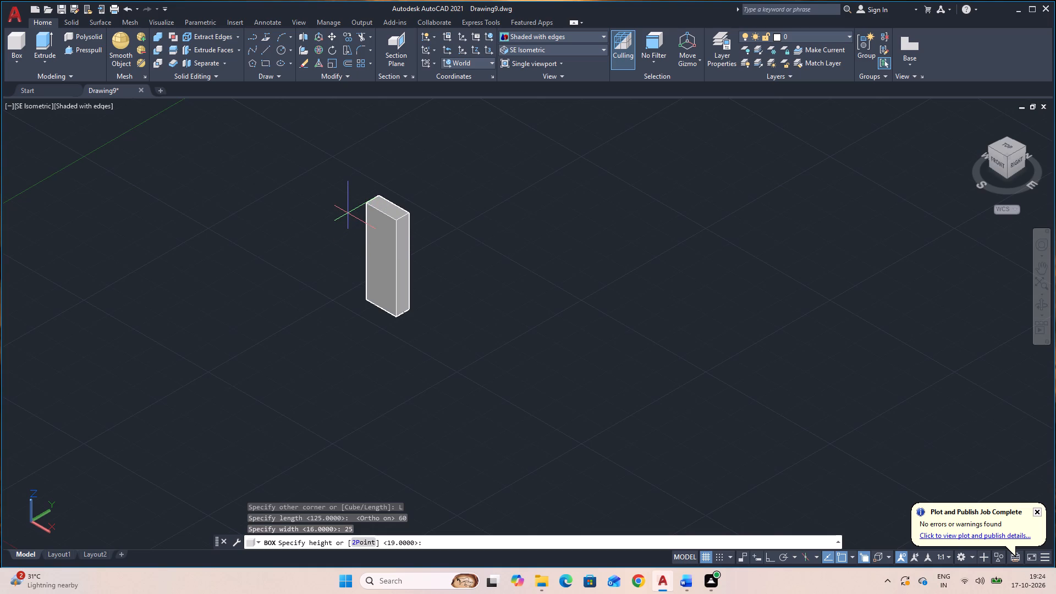
pyautogui.write('12')
pyautogui.press('BackSpace')
pyautogui.press('BackSpace')
pyautogui.write('90')
pyautogui.press('Return')
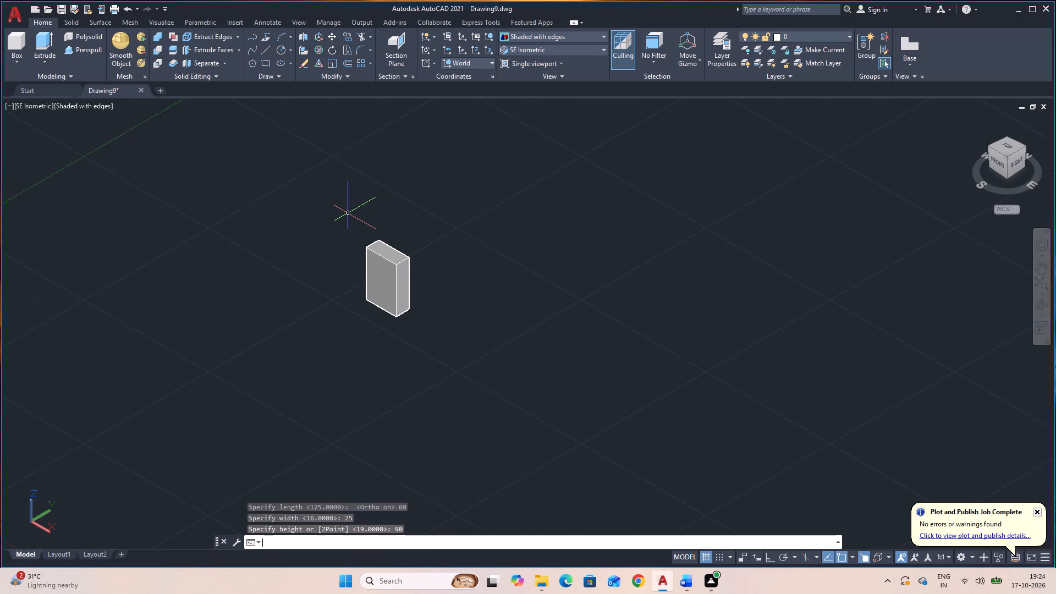
# On the box's narrow end face, outline a notch starting 12 above the rear bottom corner: 13 inward, 25 up, 13 back to the rear edge.
pyautogui.scroll(2, 346, 212)
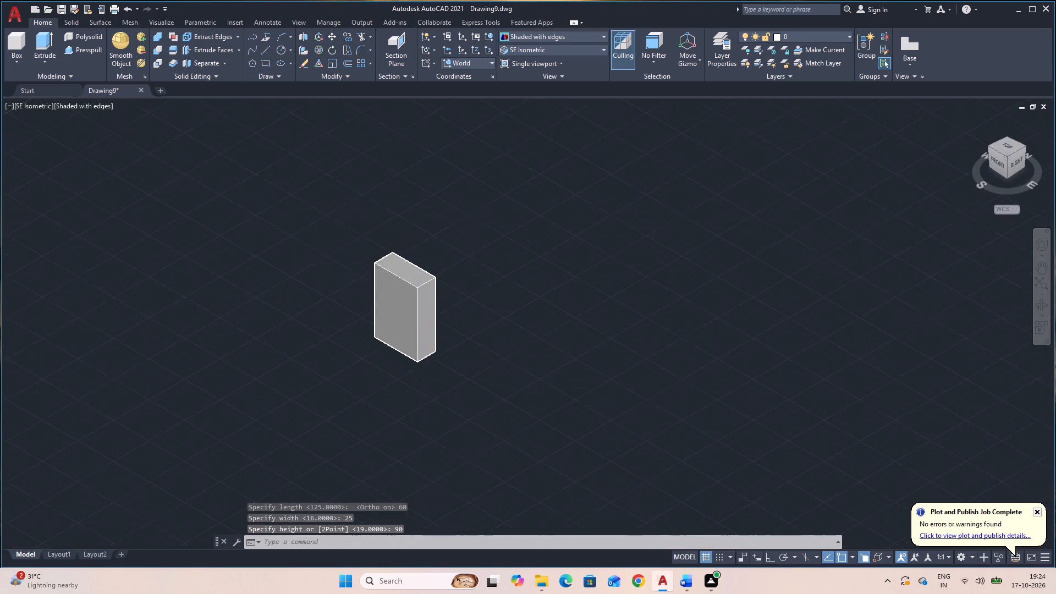
pyautogui.scroll(1, 346, 212)
pyautogui.moveTo(342, 226); pyautogui.dragTo(340, 208, button='middle')
pyautogui.scroll(1, 340, 208)
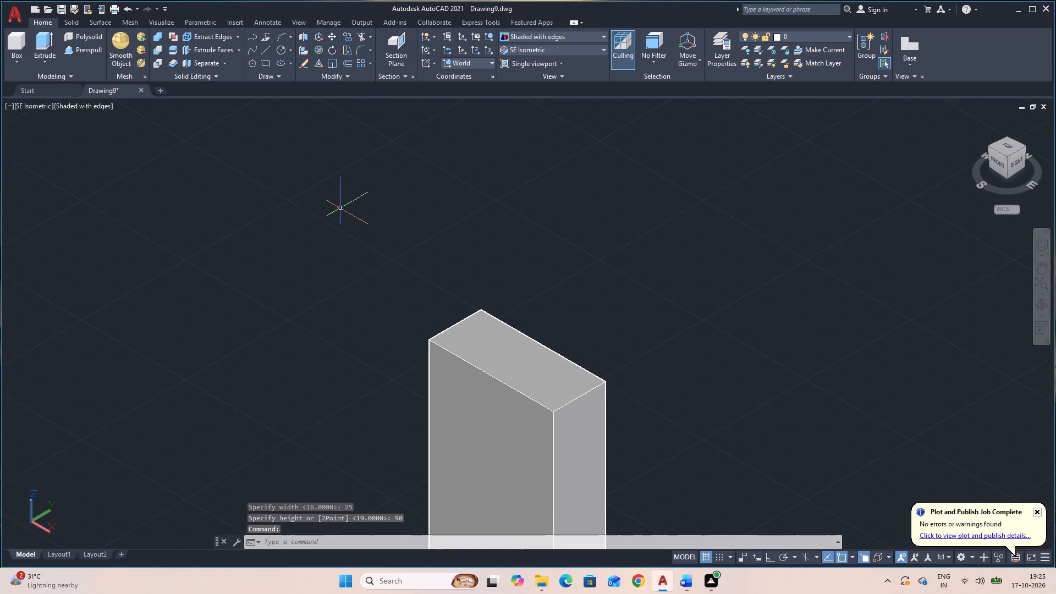
pyautogui.scroll(-1, 340, 208)
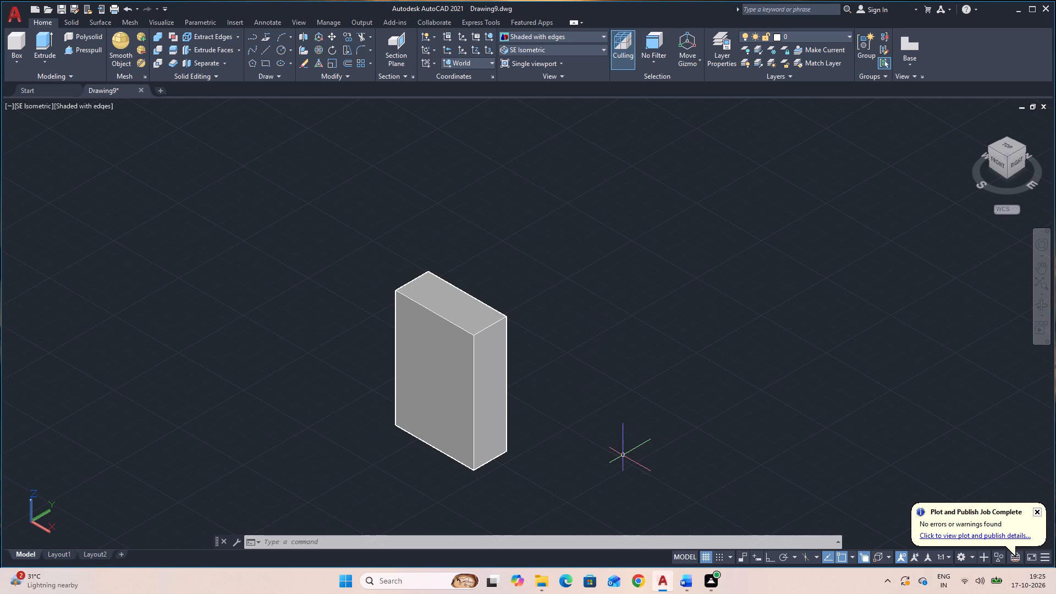
pyautogui.moveTo(623, 456); pyautogui.dragTo(609, 360, button='middle')
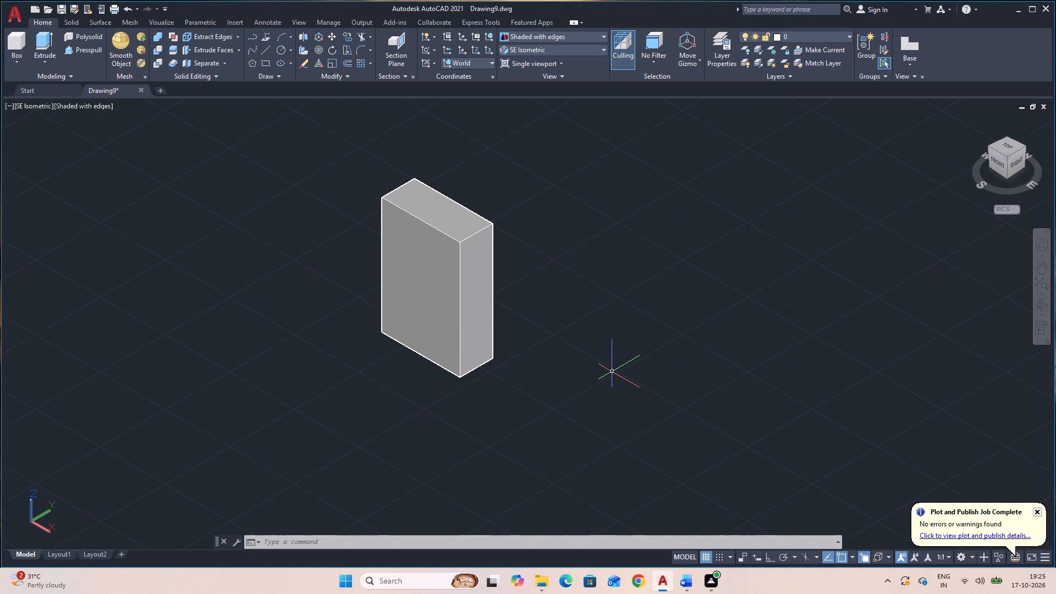
pyautogui.write('L')
pyautogui.press('space')
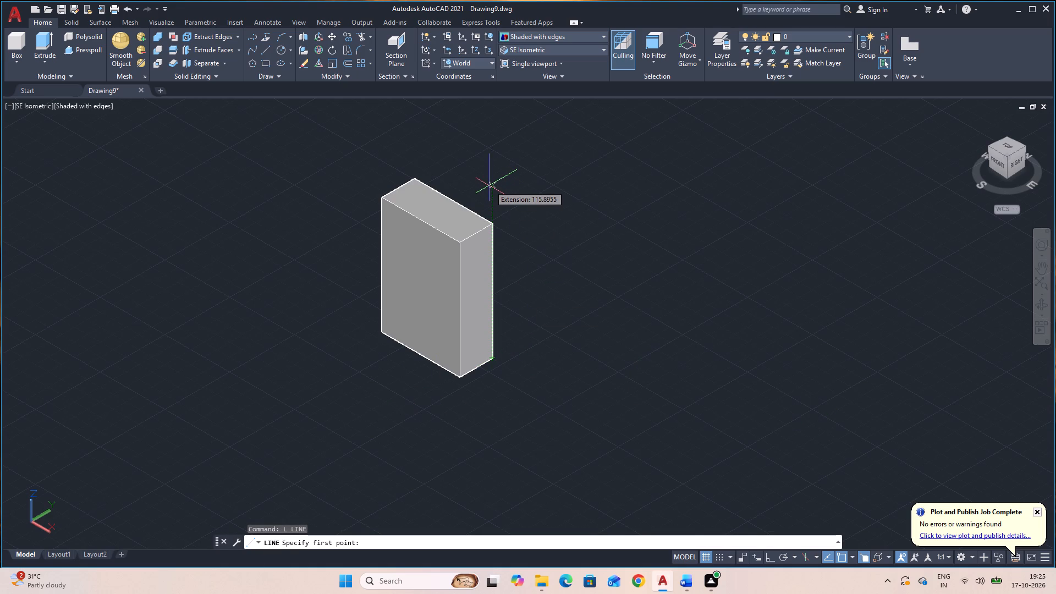
pyautogui.write('12')
pyautogui.press('Return')
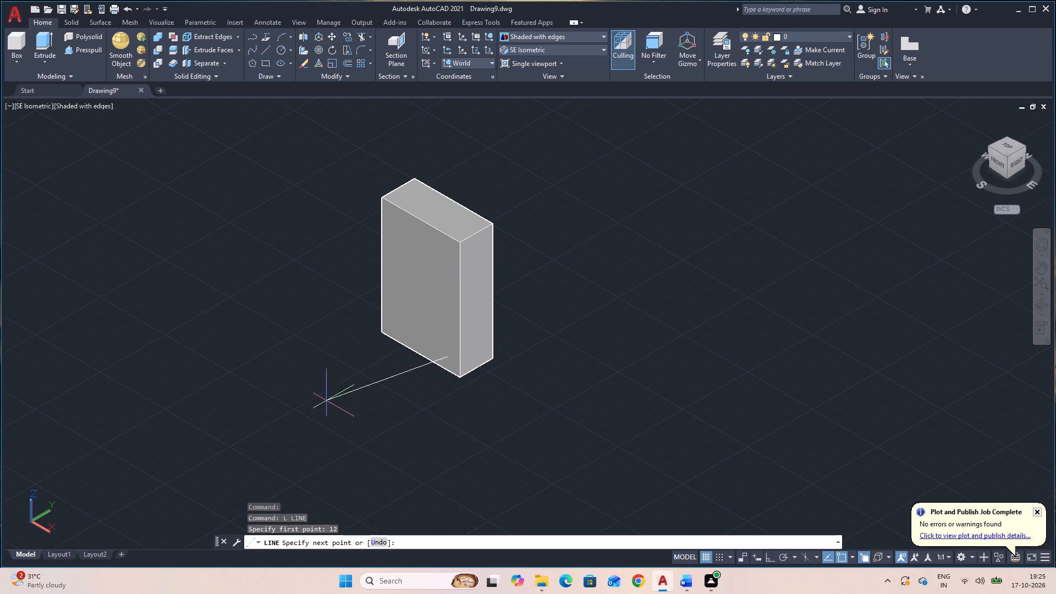
pyautogui.press('F8')
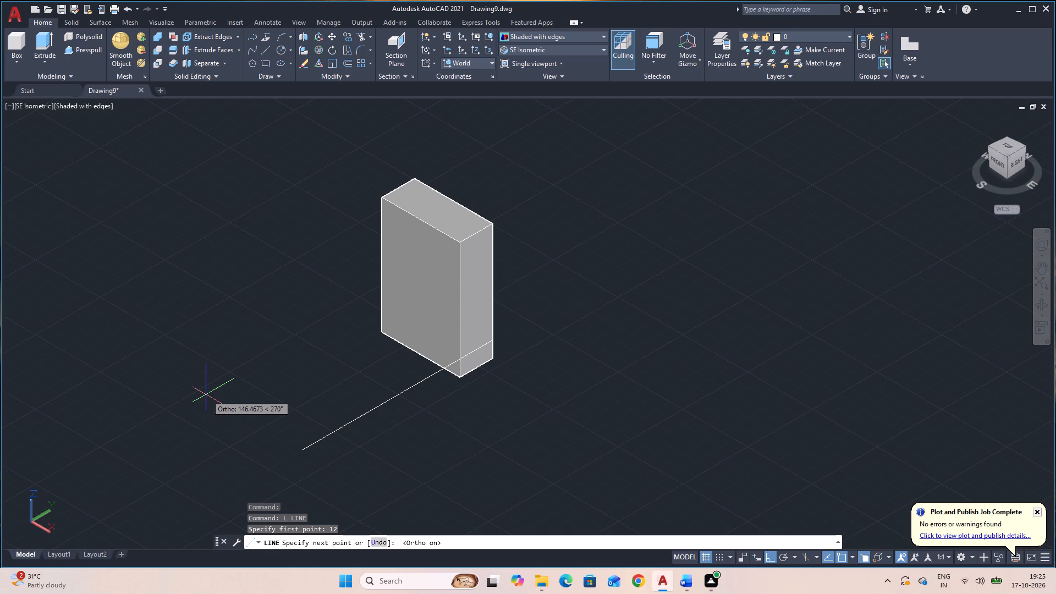
pyautogui.write('13')
pyautogui.press('Return')
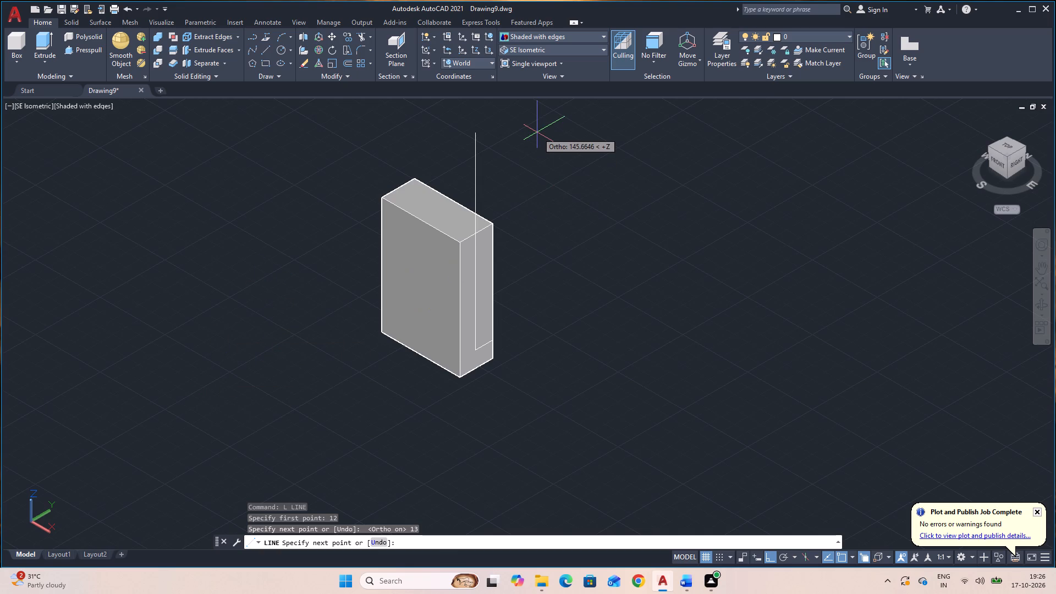
pyautogui.write('25')
pyautogui.press('Return')
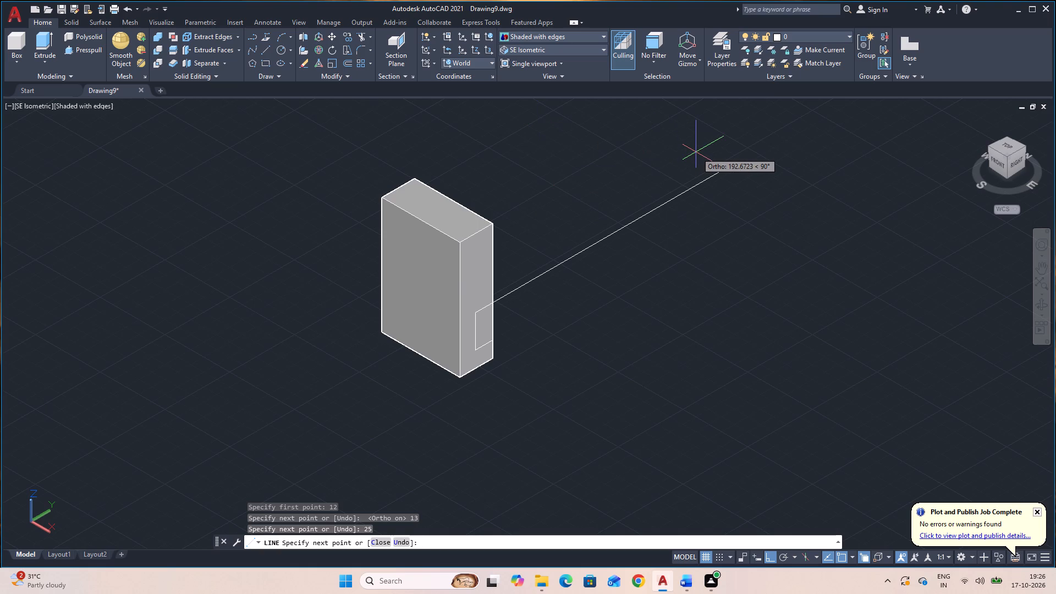
pyautogui.write('13')
pyautogui.press('Return')
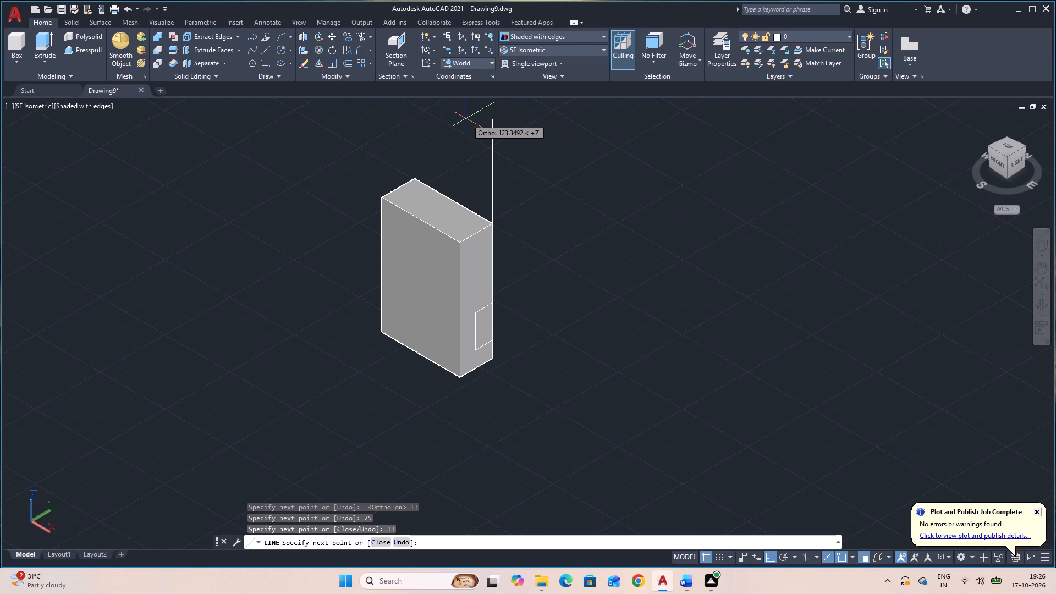
# Continue the line 12 up the rear edge, 13 inward, and straight up to the end face's top edge, outlining the upper cutout.
pyautogui.write('12')
pyautogui.press('Return')
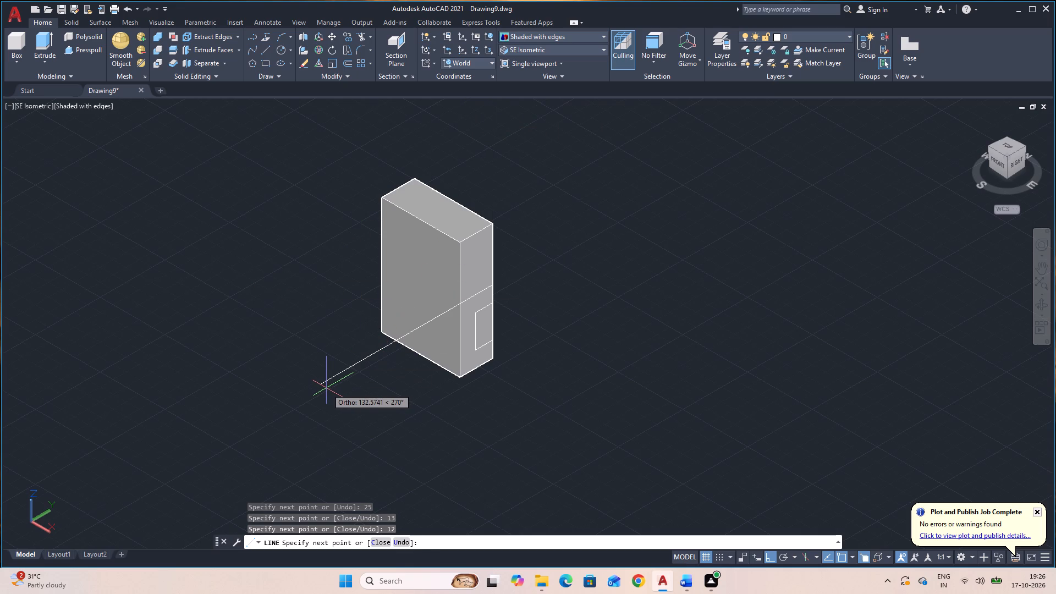
pyautogui.write('13')
pyautogui.press('Return')
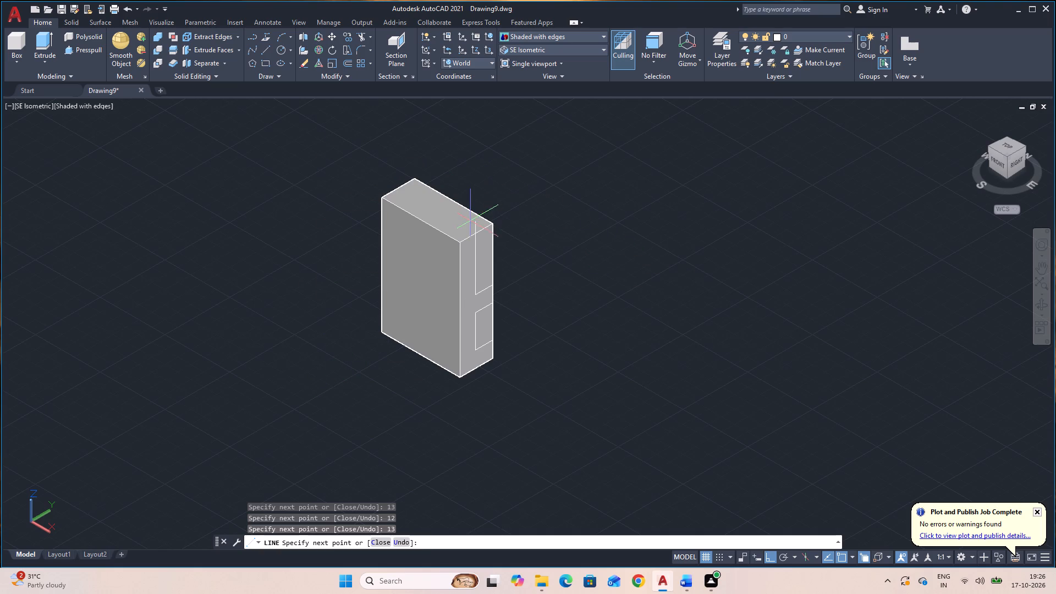
pyautogui.click(476, 235)
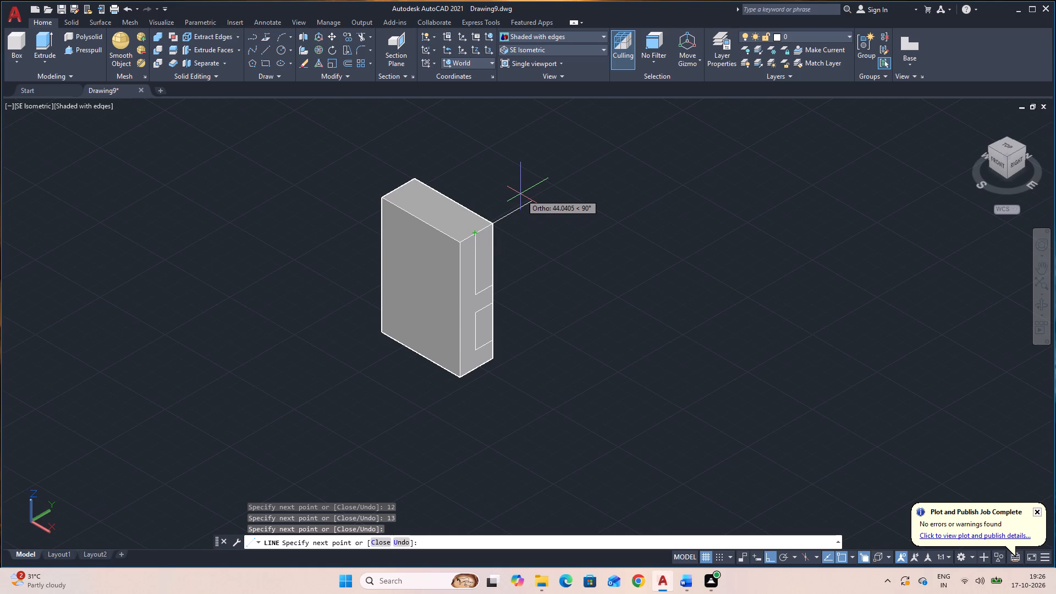
pyautogui.press('Escape')
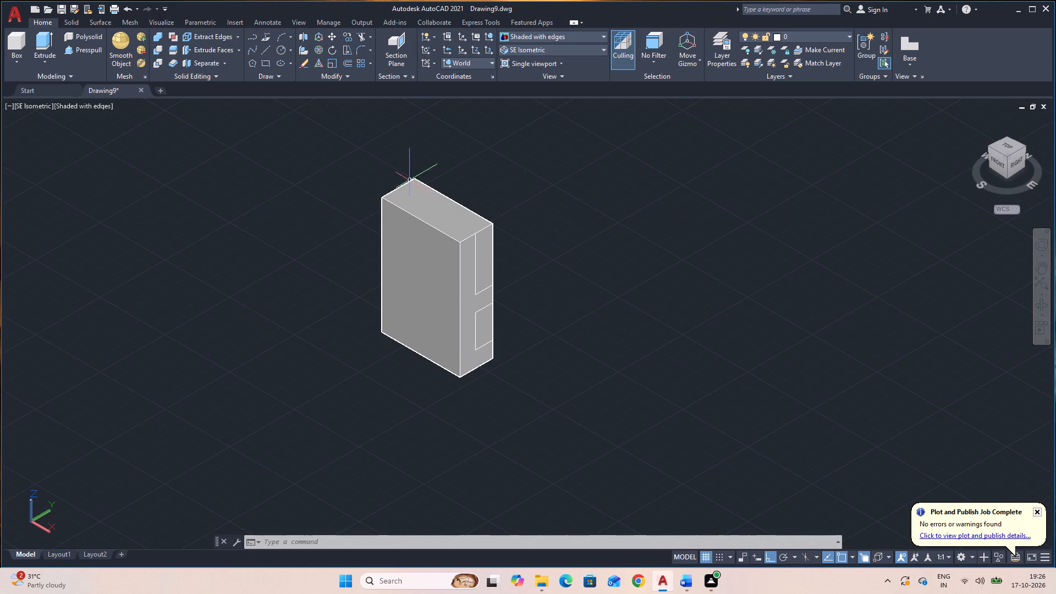
# Presspull the lower 13 by 25 notch area through the full length of the box to cut a slot.
pyautogui.click(81, 50)
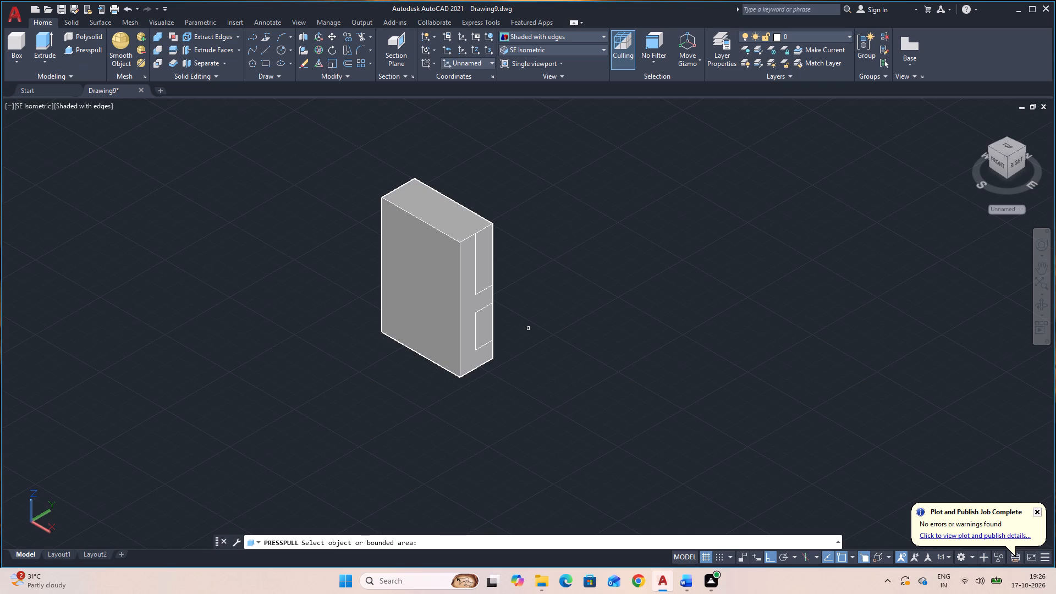
pyautogui.click(485, 331)
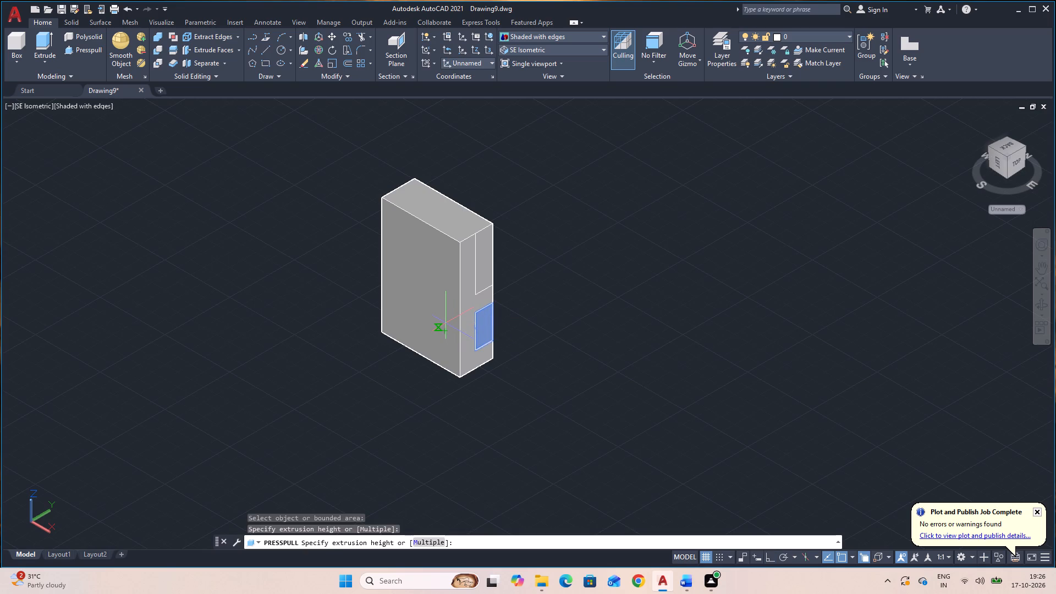
pyautogui.click(282, 266)
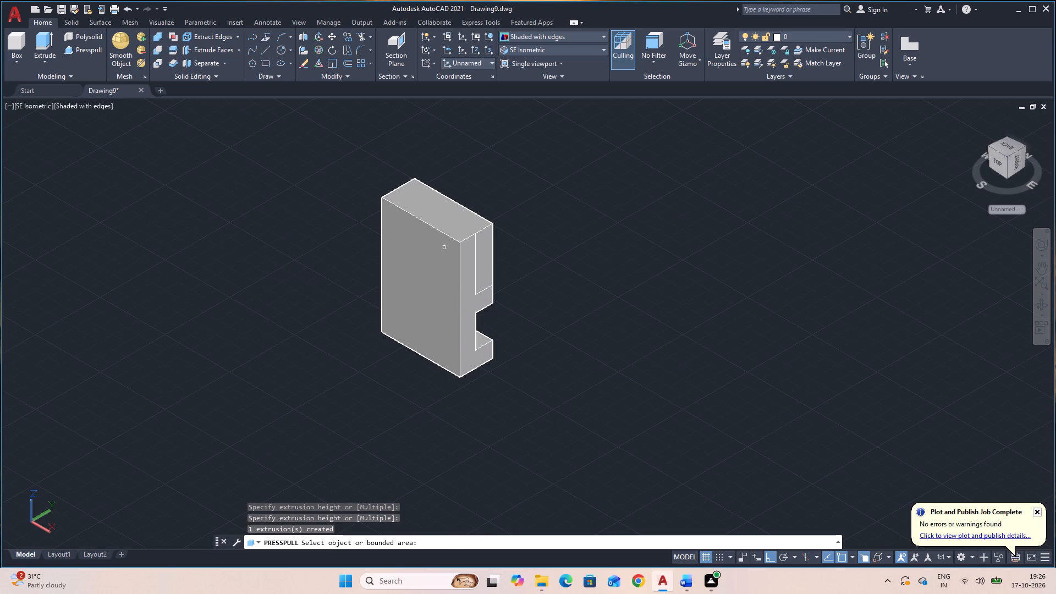
# Presspull the upper cutout area through the full length of the box to remove it from the rear side.
pyautogui.click(492, 265)
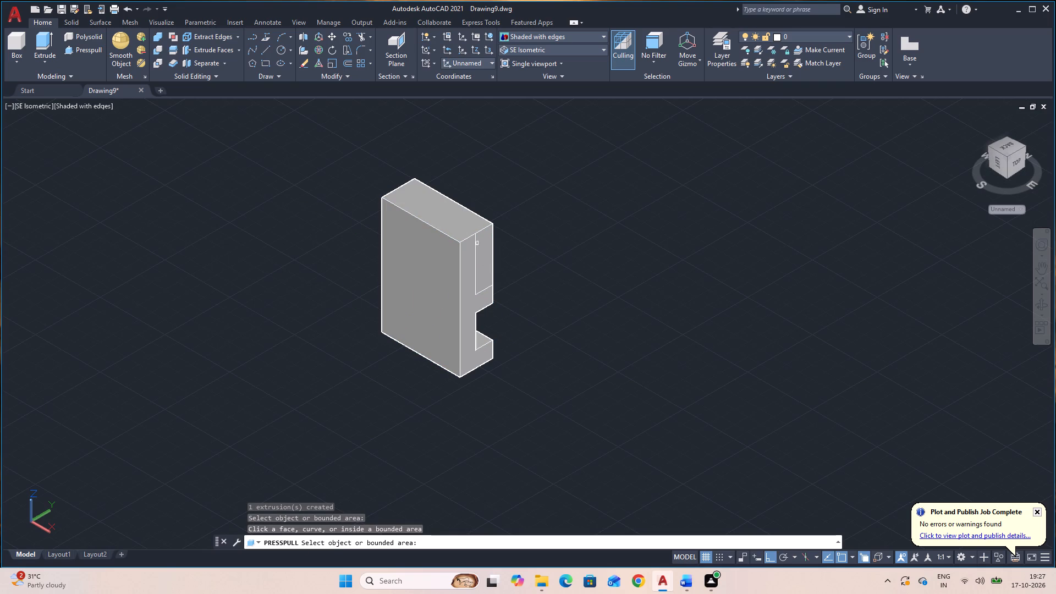
pyautogui.click(487, 256)
pyautogui.click(297, 209)
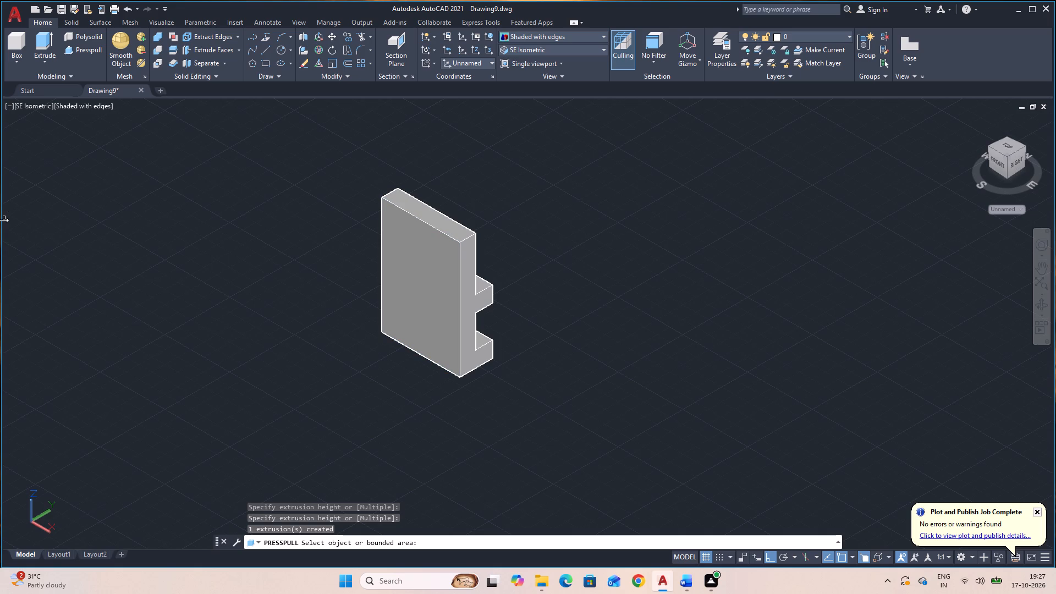
pyautogui.press('Escape')
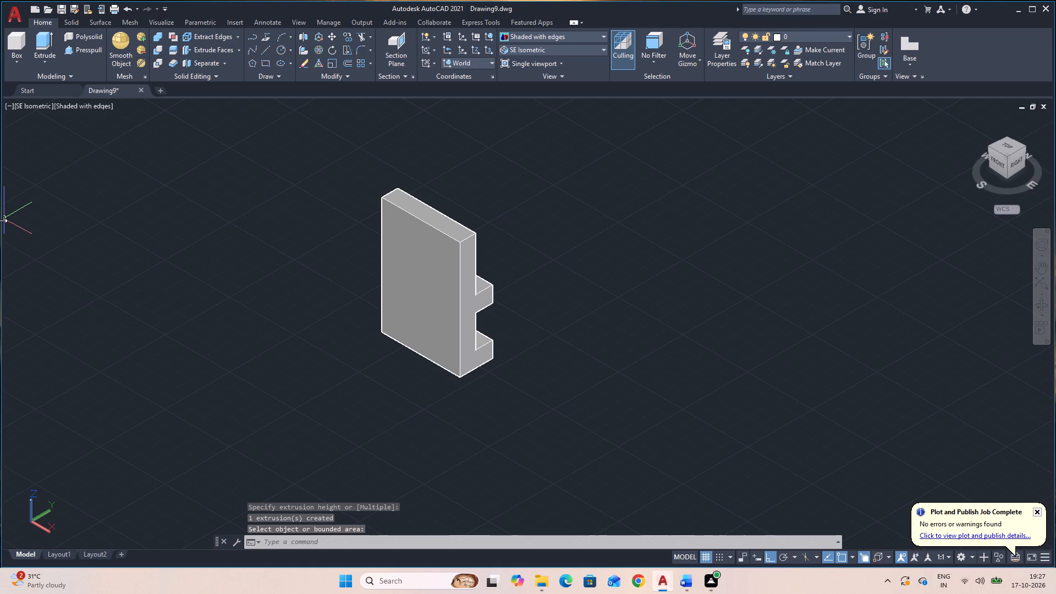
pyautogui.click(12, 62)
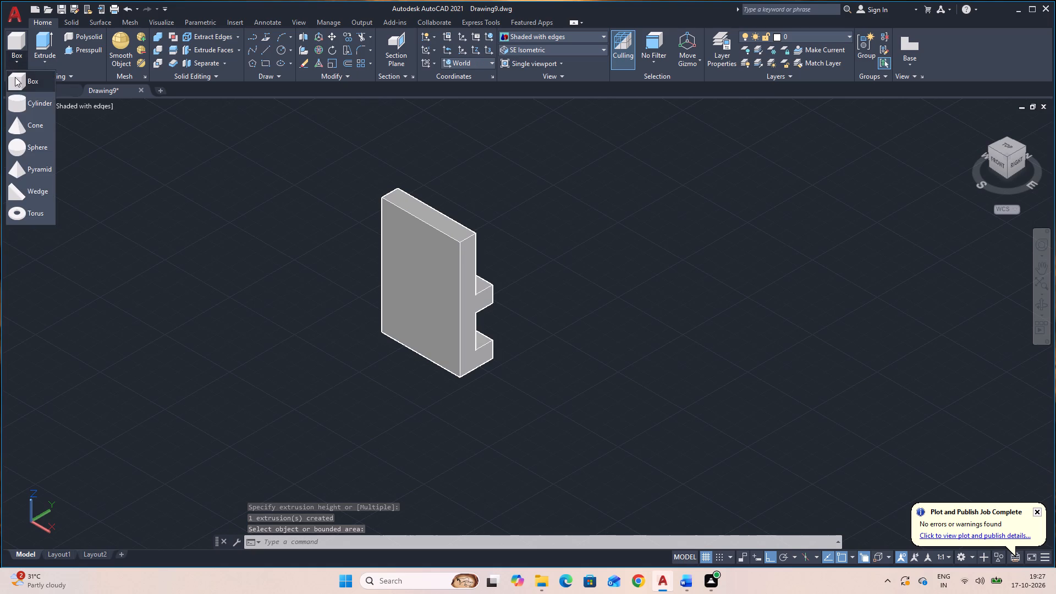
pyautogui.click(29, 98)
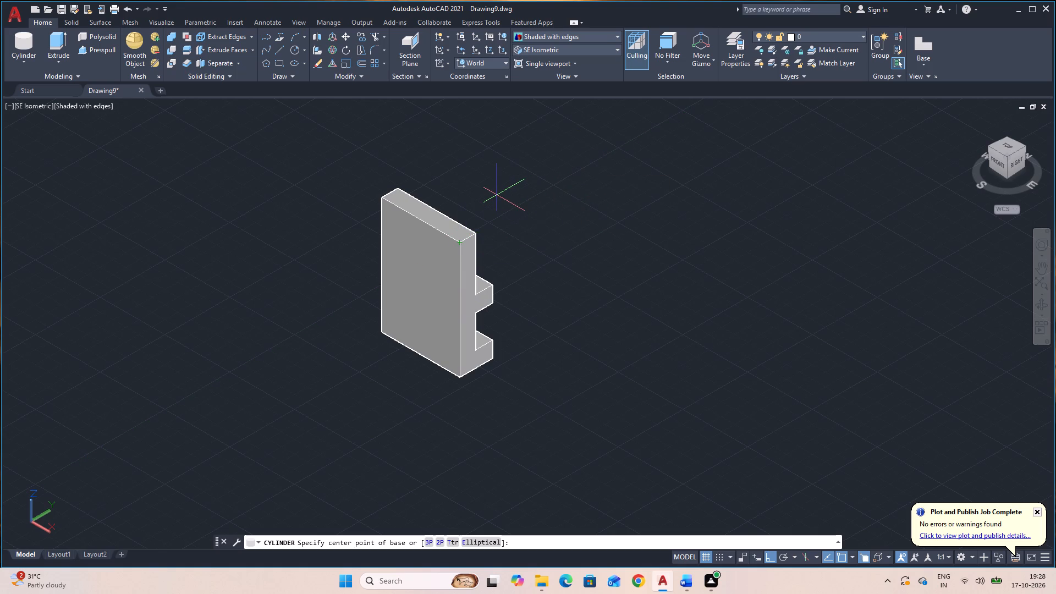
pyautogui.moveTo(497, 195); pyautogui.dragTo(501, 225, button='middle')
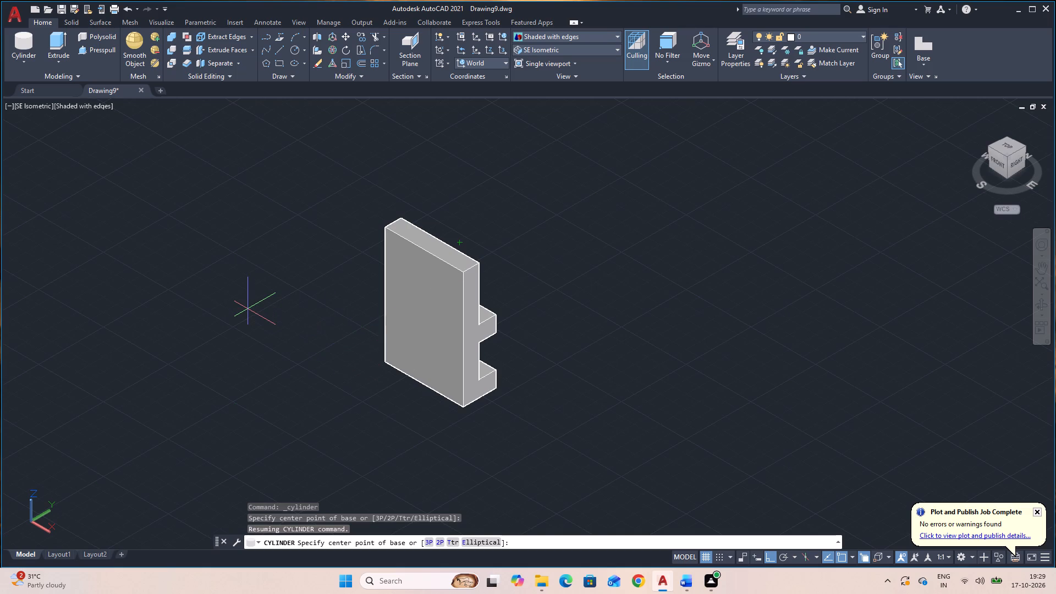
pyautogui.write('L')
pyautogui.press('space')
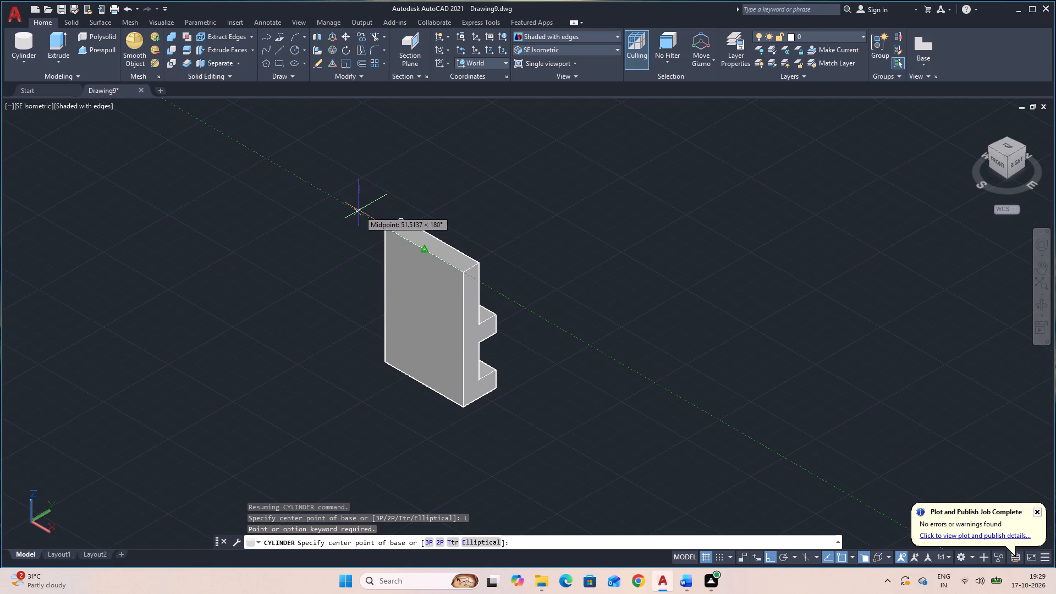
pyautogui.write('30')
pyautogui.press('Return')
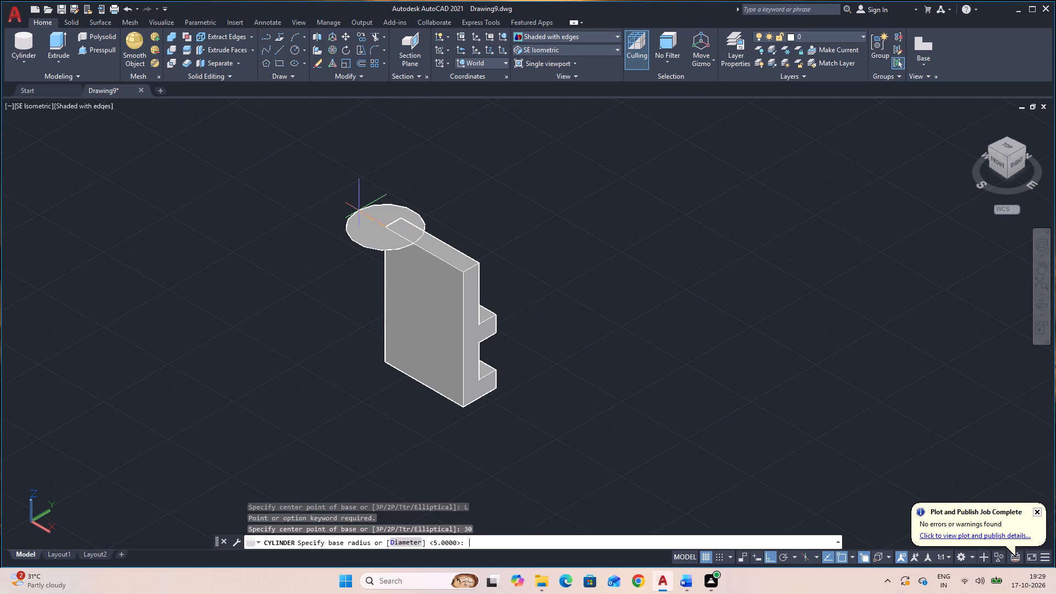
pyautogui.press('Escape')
# Draw a 60 line along the block's front top edge, starting 30 from the edge's midpoint.
pyautogui.write('L')
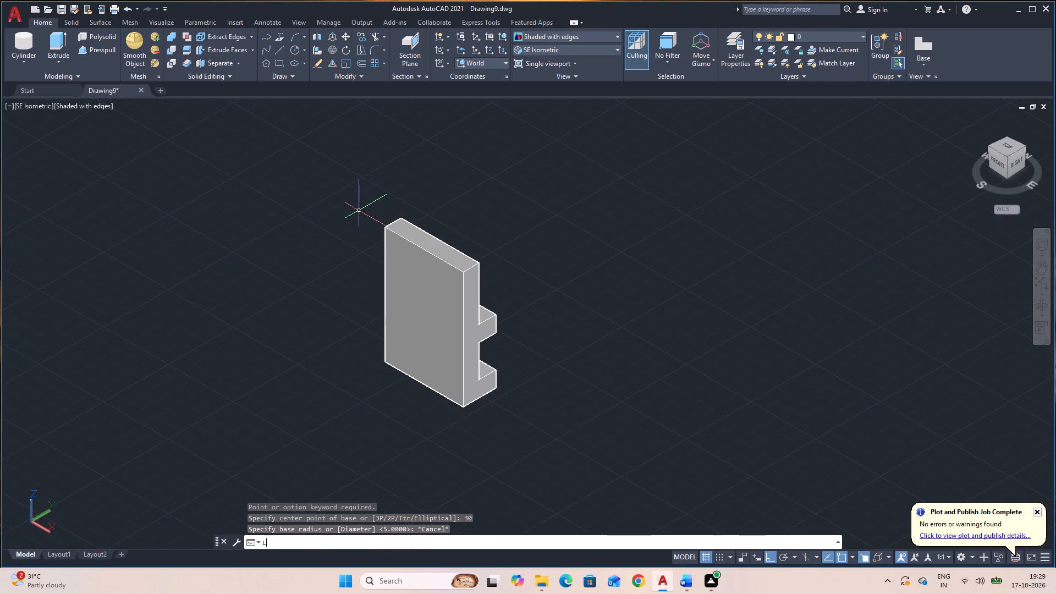
pyautogui.press('space')
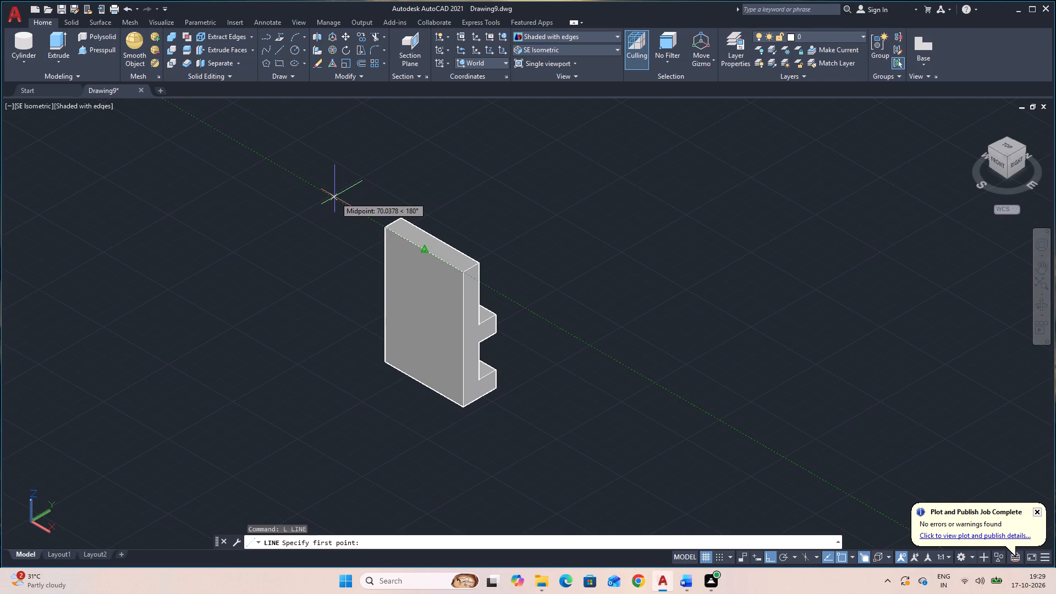
pyautogui.write('30')
pyautogui.press('Return')
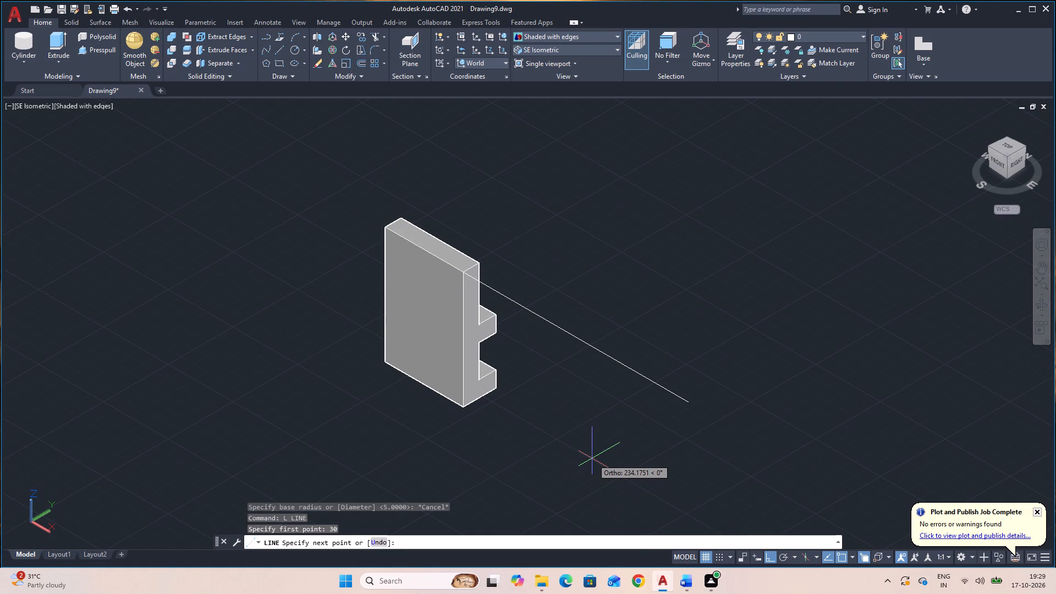
pyautogui.write('60')
pyautogui.press('Return')
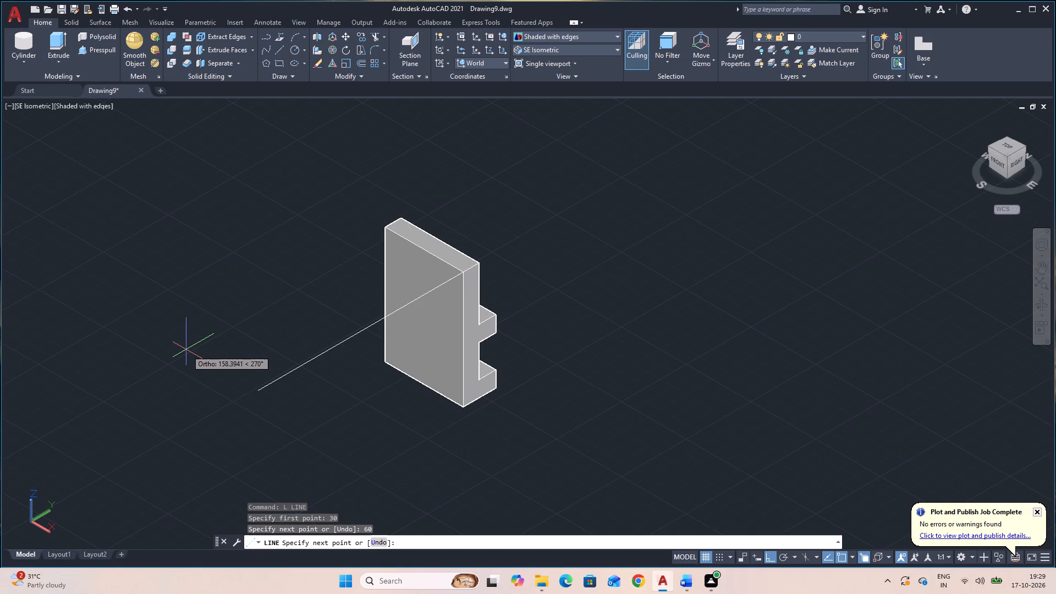
pyautogui.press('Escape')
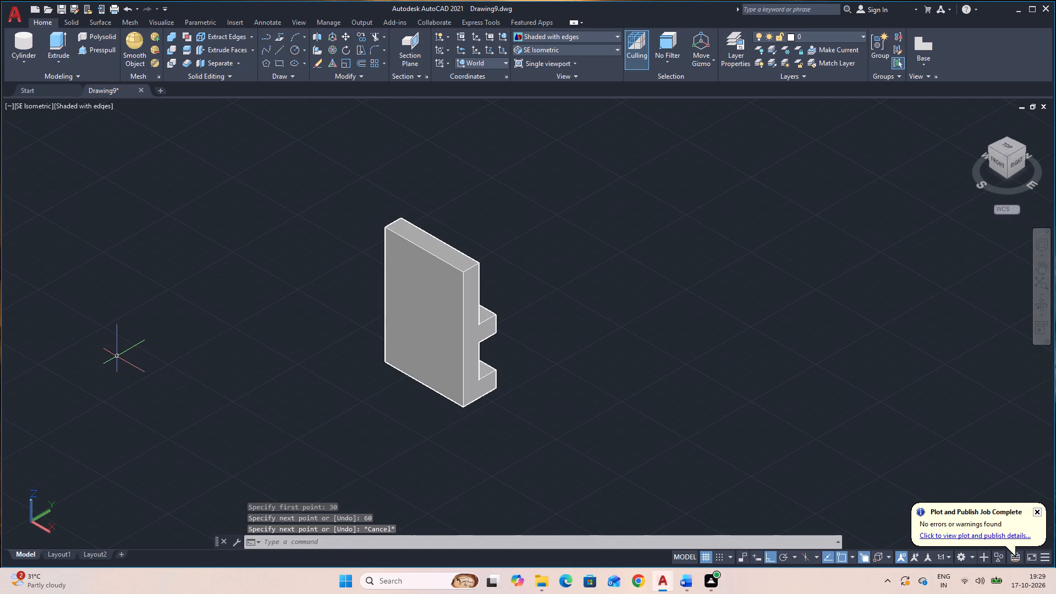
# Start a cylinder of radius 18 centred on the front top corner beside the stepped end face, using the Axis endpoint option for its direction.
pyautogui.click(23, 36)
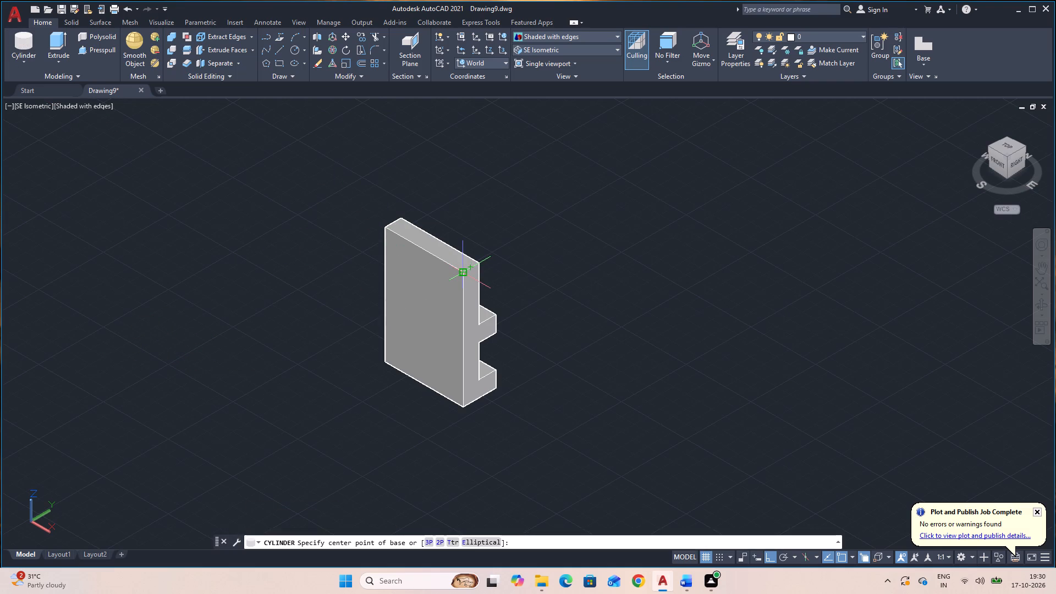
pyautogui.click(468, 275)
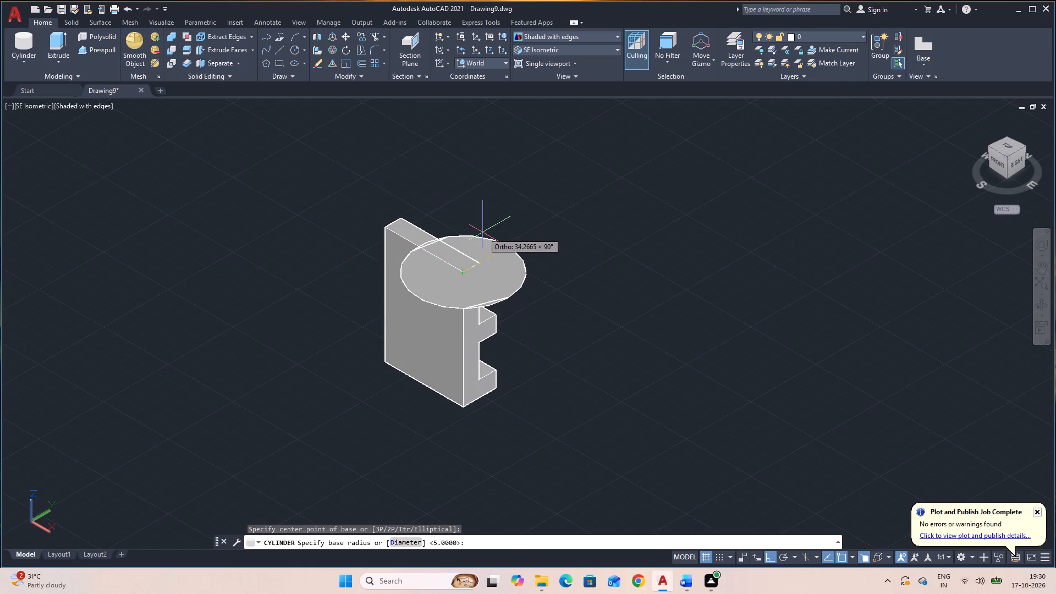
pyautogui.write('18')
pyautogui.press('Return')
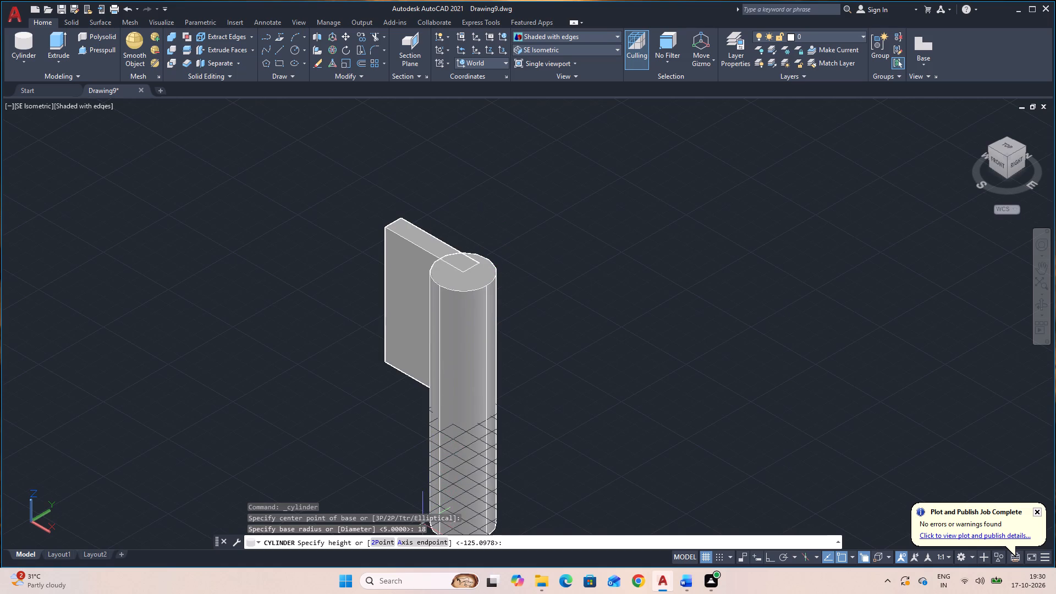
pyautogui.click(417, 540)
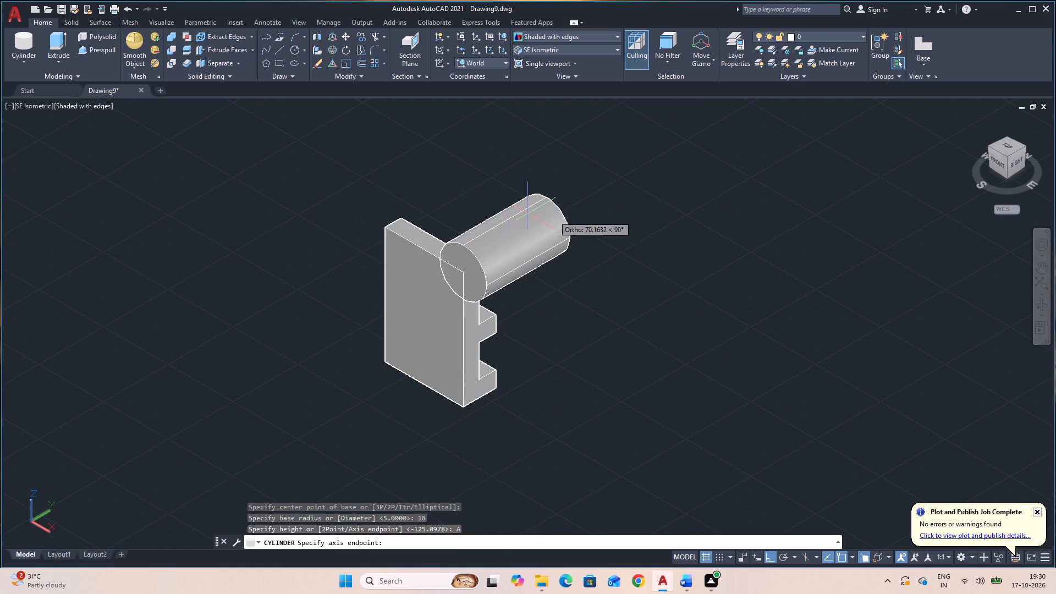
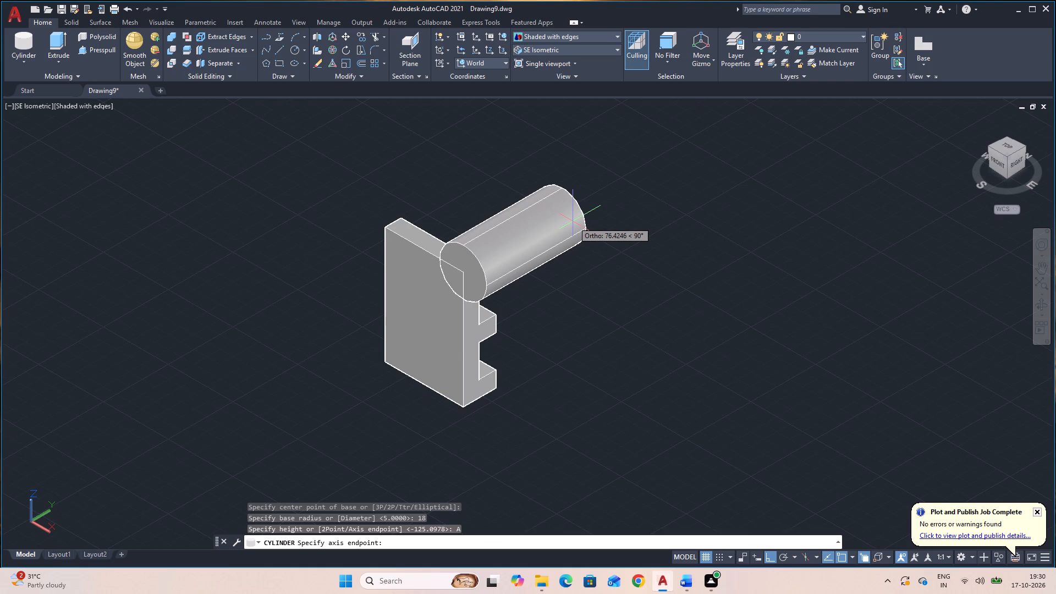
# Finish the radius 18 cylinder with an axis length of 36 running rearward from the block's front top corner.
pyautogui.write('36')
pyautogui.press('Return')
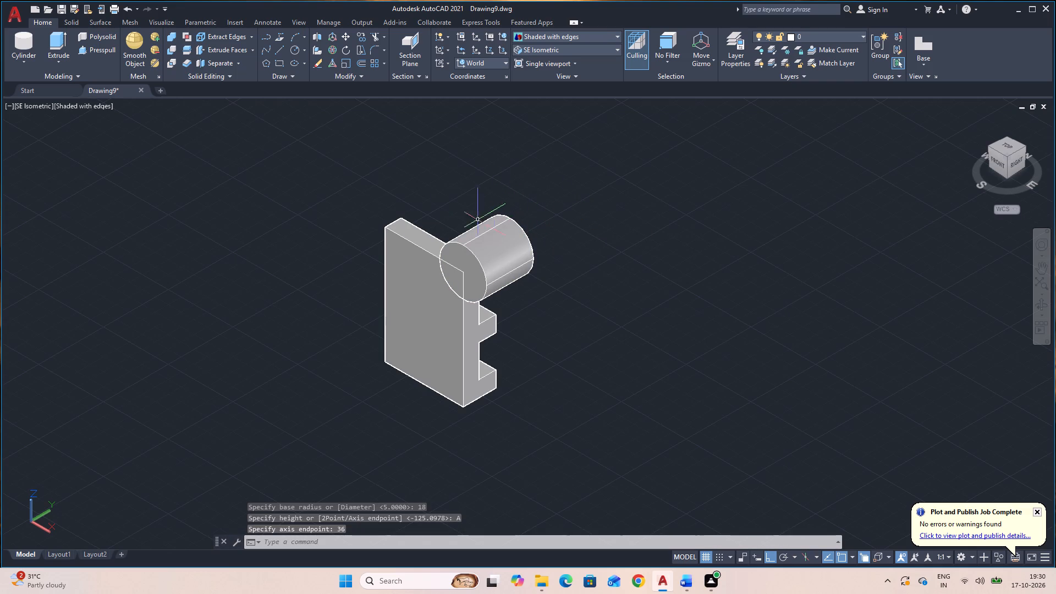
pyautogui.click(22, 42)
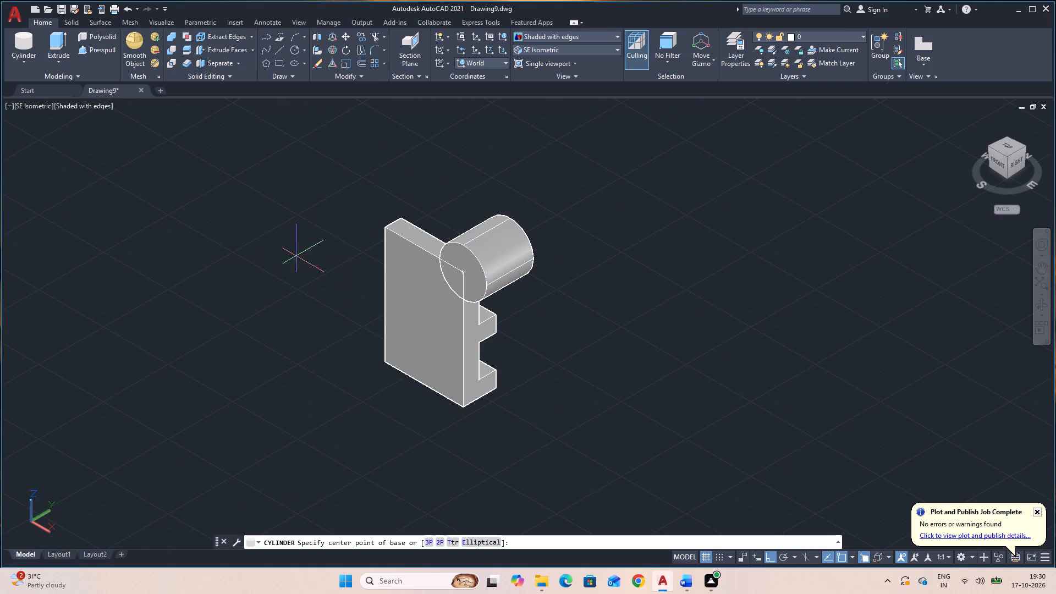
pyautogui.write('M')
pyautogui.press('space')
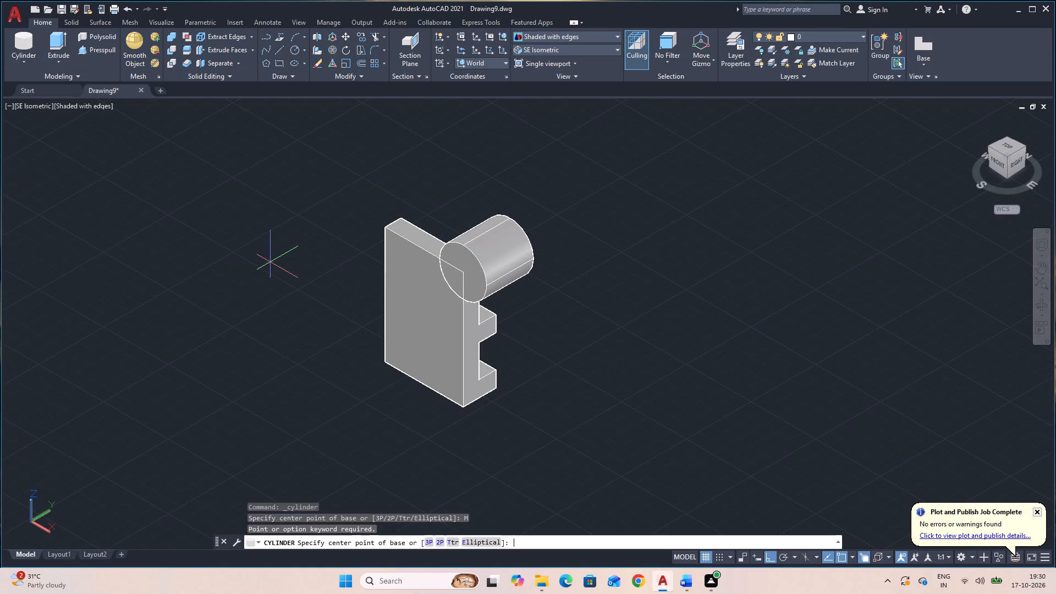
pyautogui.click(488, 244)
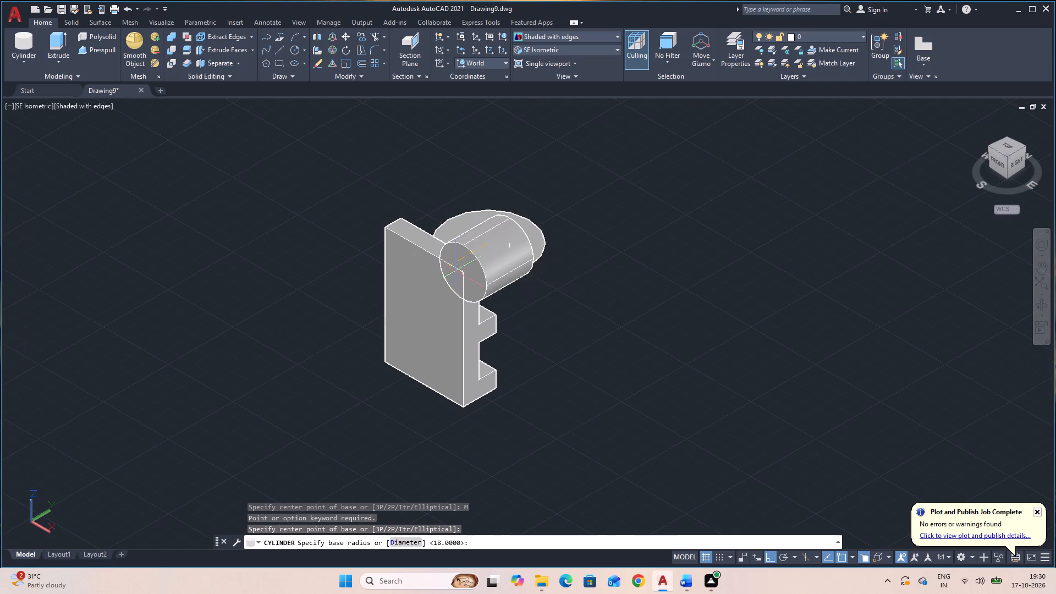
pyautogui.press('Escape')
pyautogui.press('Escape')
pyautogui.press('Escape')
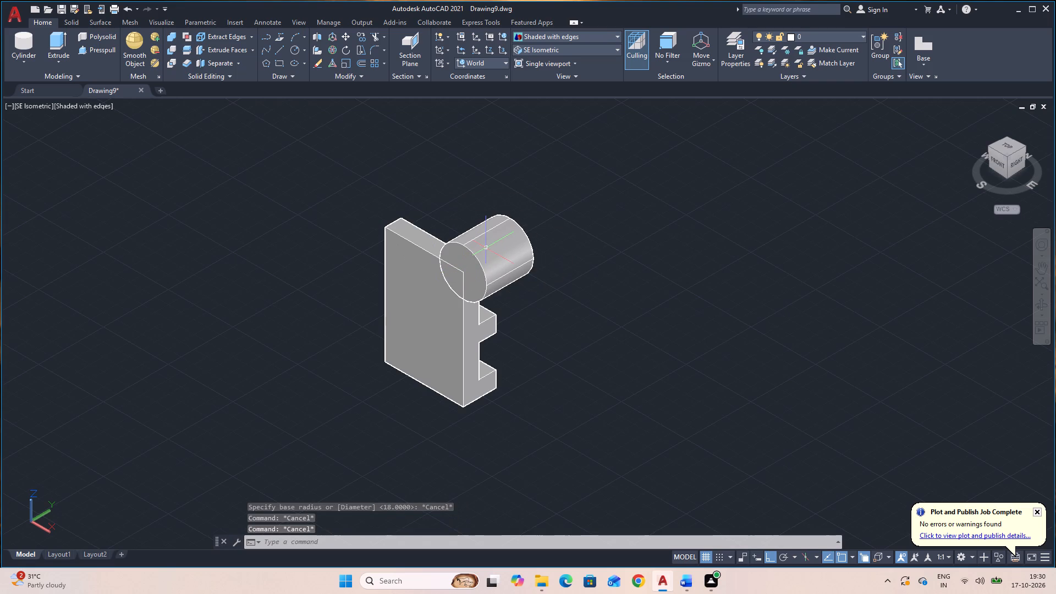
# Start moving the radius 18 cylinder, using the centre of its front face as the base point.
pyautogui.write('M')
pyautogui.press('space')
pyautogui.click(499, 261)
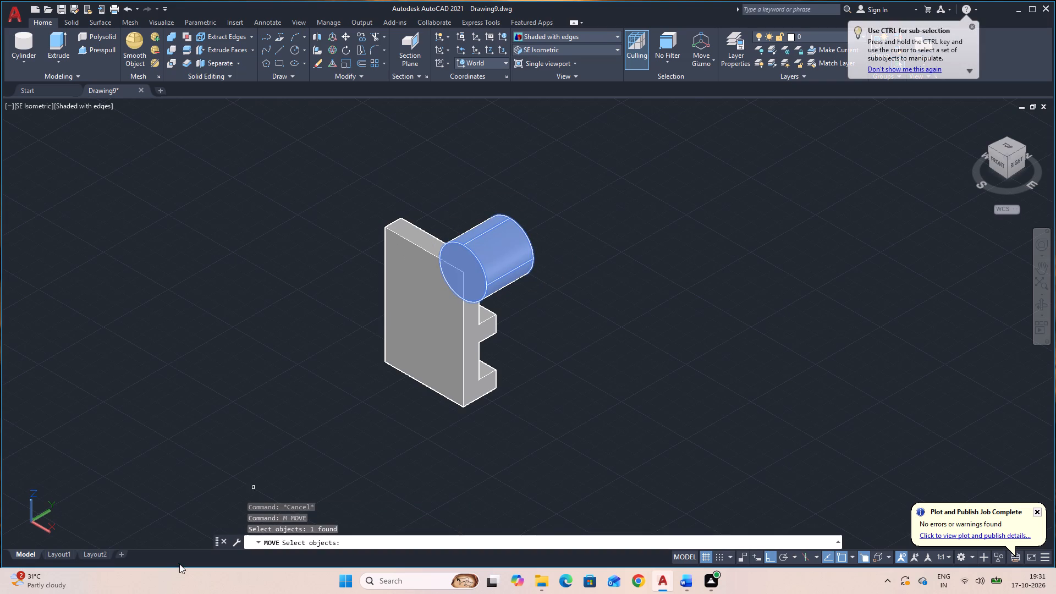
pyautogui.press('space')
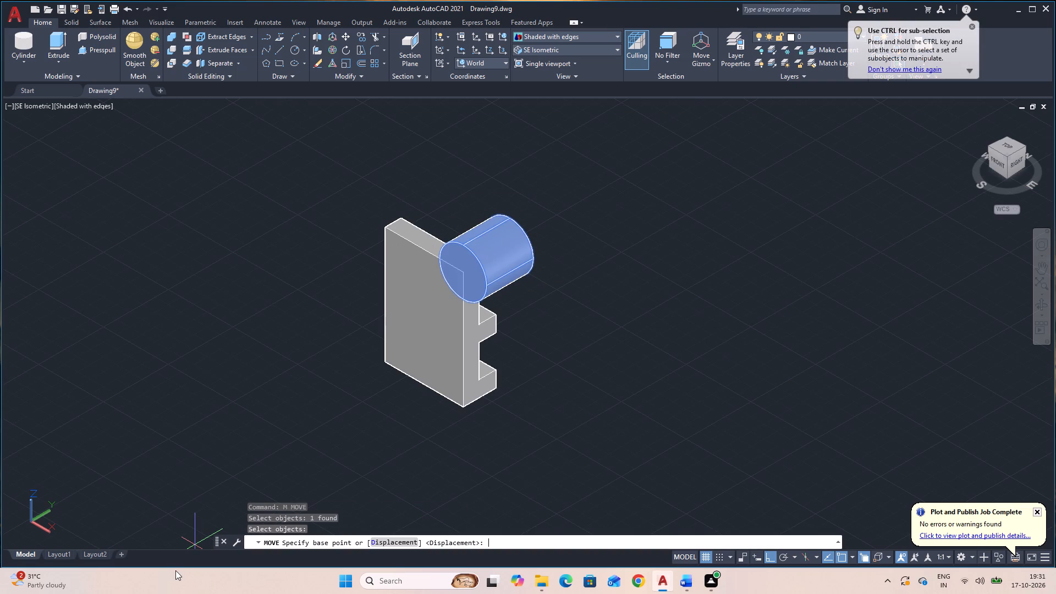
pyautogui.click(461, 273)
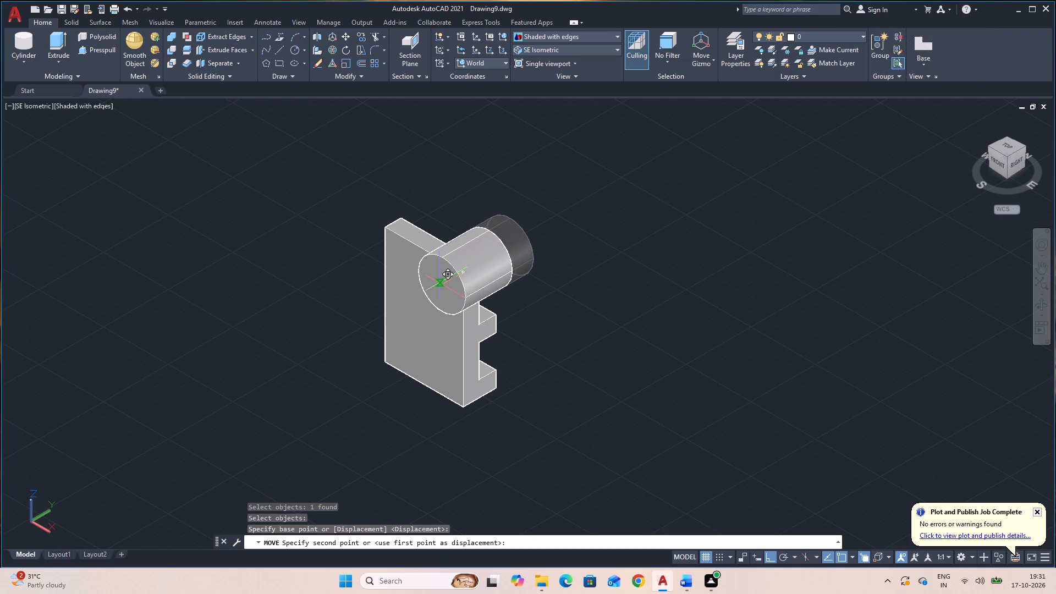
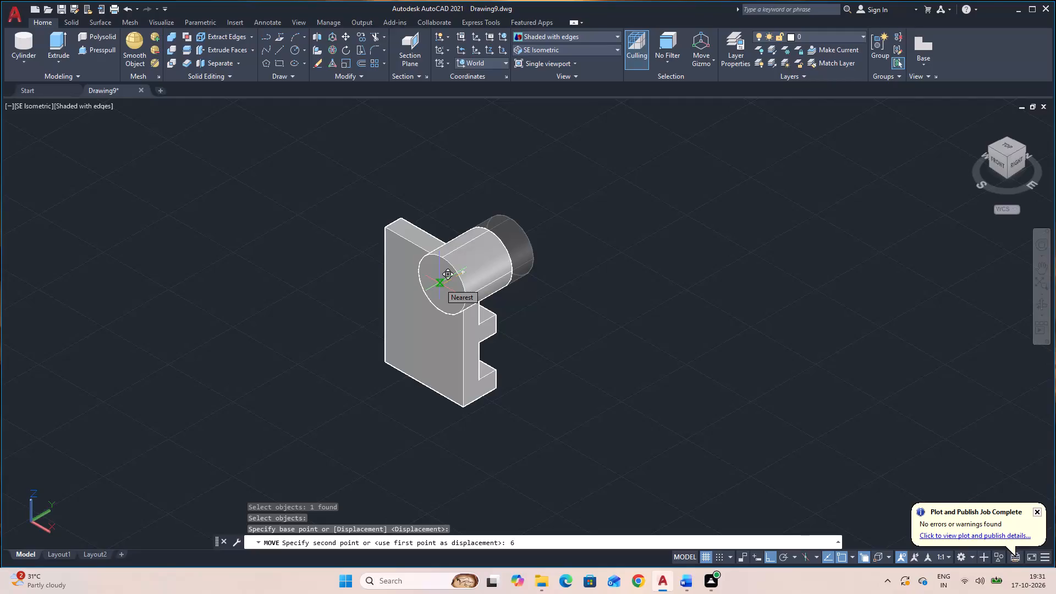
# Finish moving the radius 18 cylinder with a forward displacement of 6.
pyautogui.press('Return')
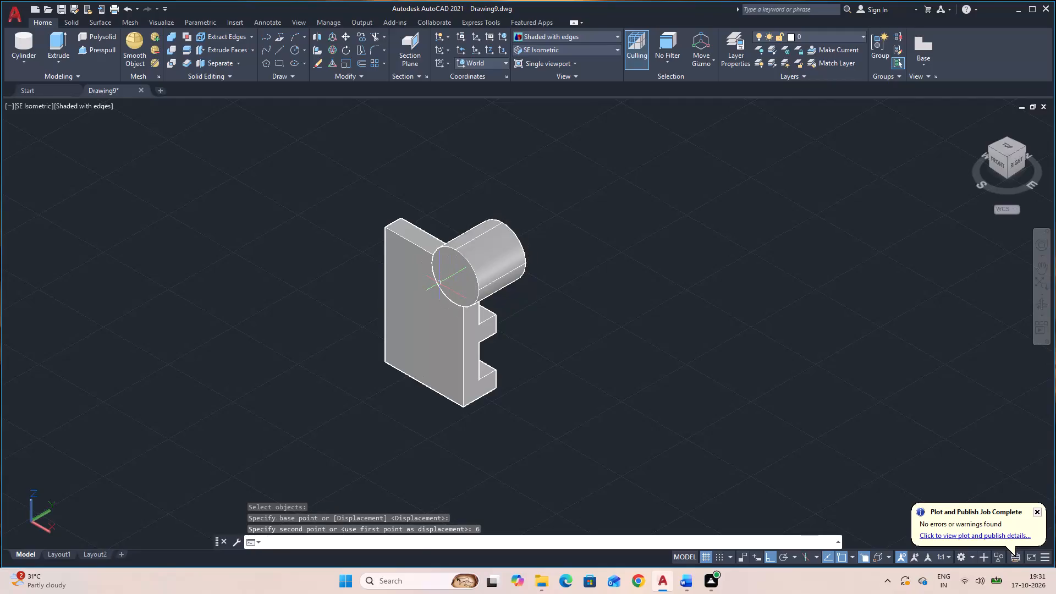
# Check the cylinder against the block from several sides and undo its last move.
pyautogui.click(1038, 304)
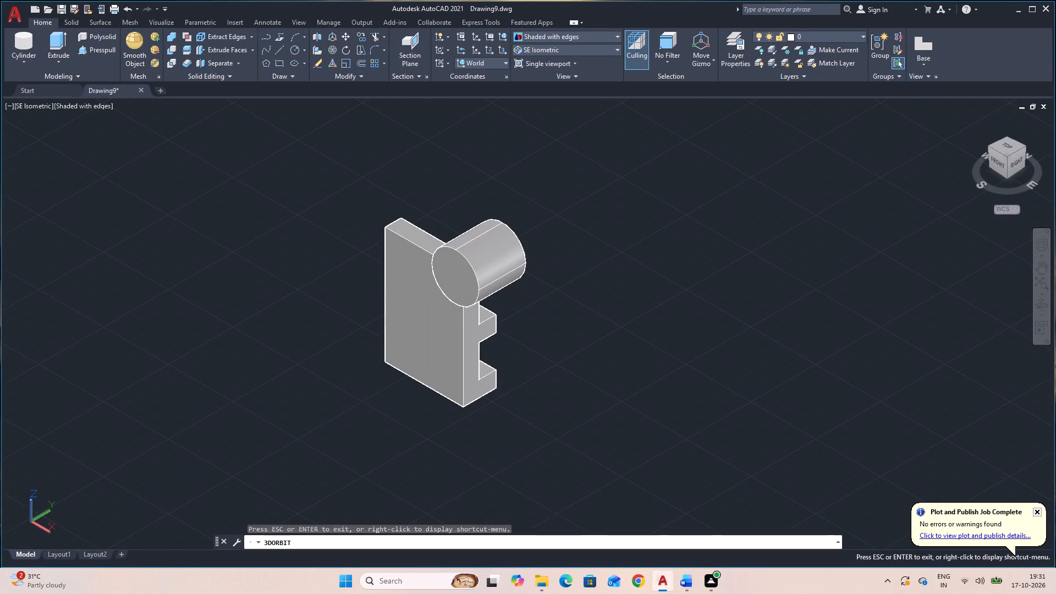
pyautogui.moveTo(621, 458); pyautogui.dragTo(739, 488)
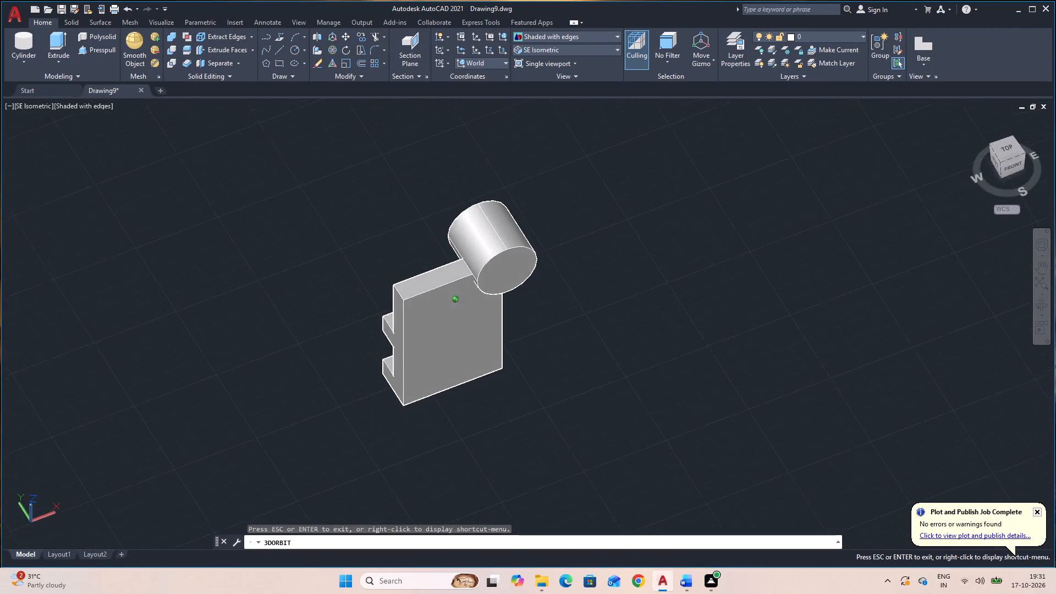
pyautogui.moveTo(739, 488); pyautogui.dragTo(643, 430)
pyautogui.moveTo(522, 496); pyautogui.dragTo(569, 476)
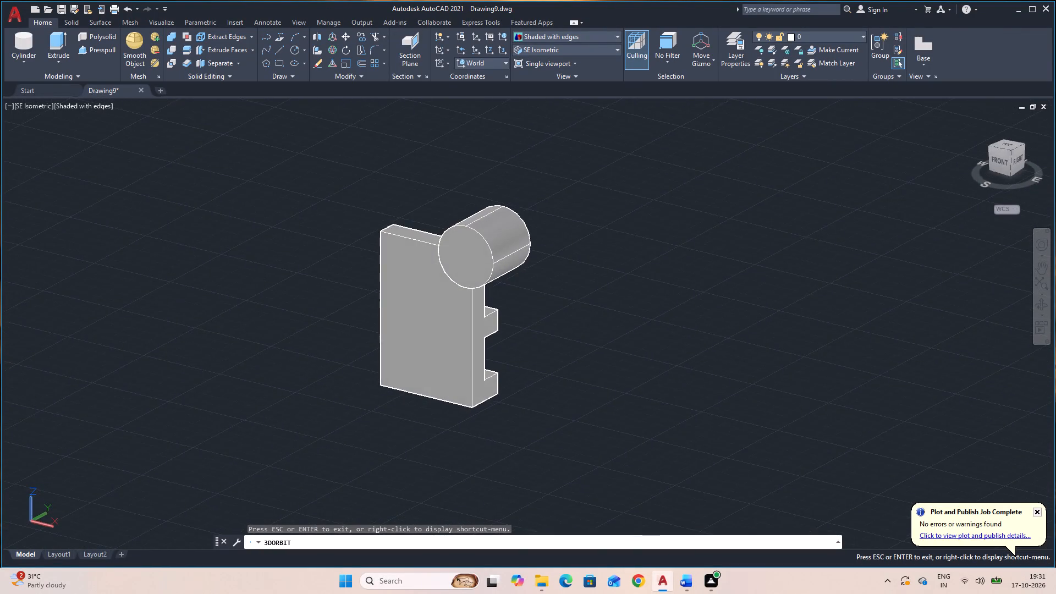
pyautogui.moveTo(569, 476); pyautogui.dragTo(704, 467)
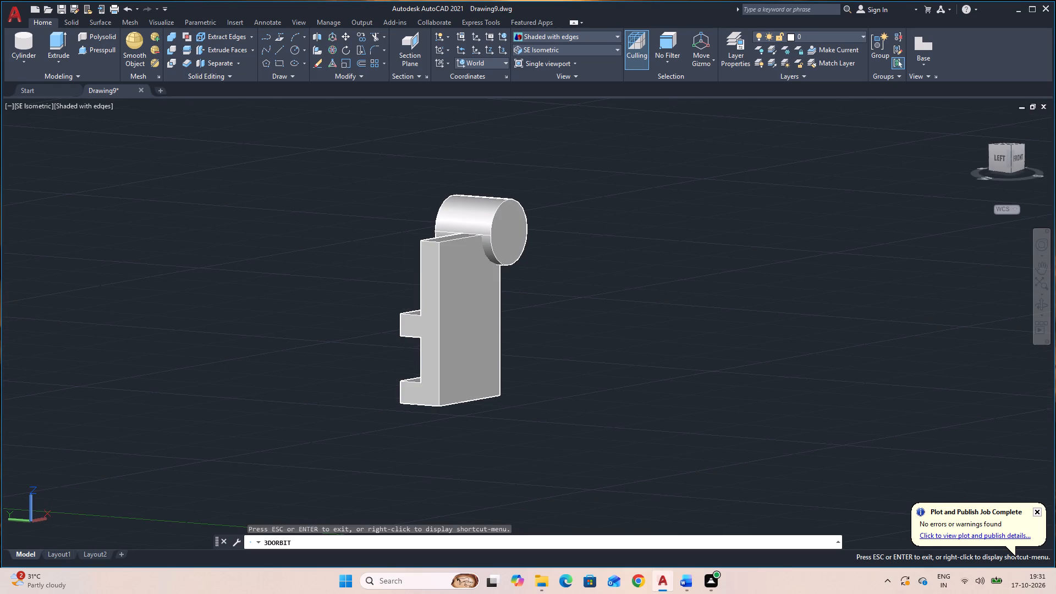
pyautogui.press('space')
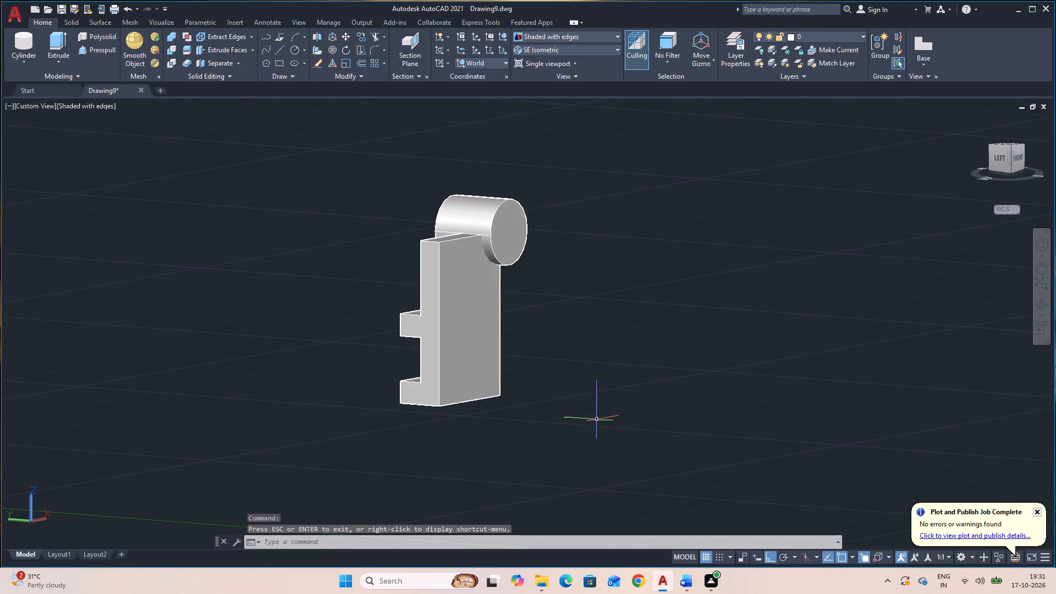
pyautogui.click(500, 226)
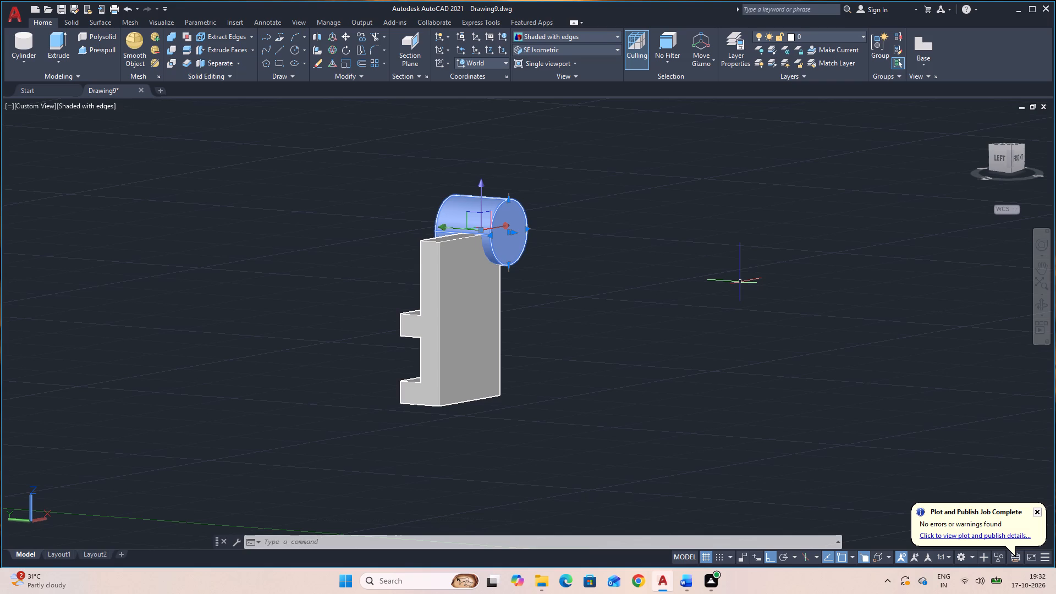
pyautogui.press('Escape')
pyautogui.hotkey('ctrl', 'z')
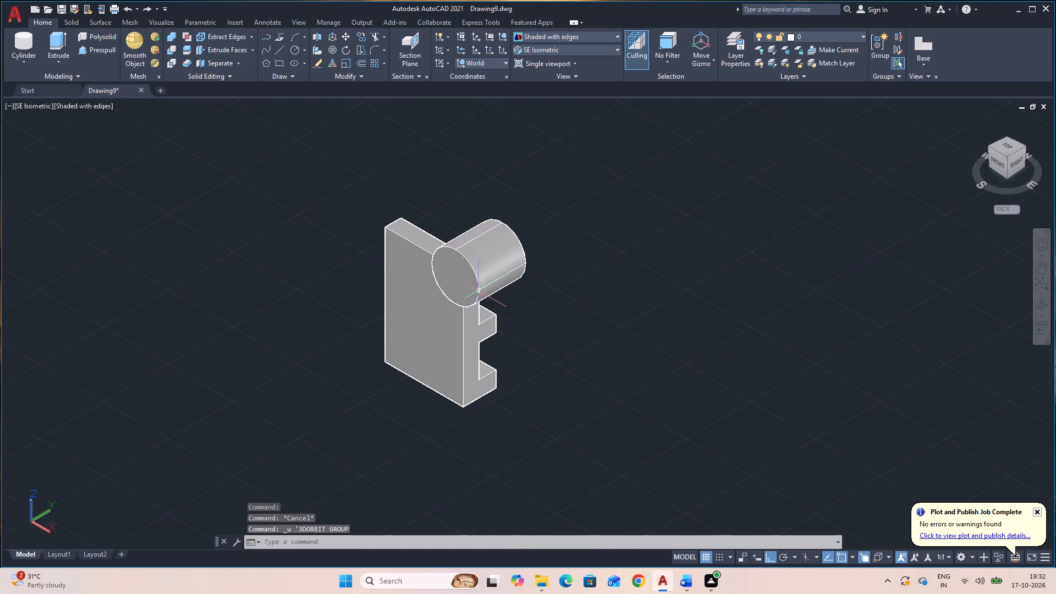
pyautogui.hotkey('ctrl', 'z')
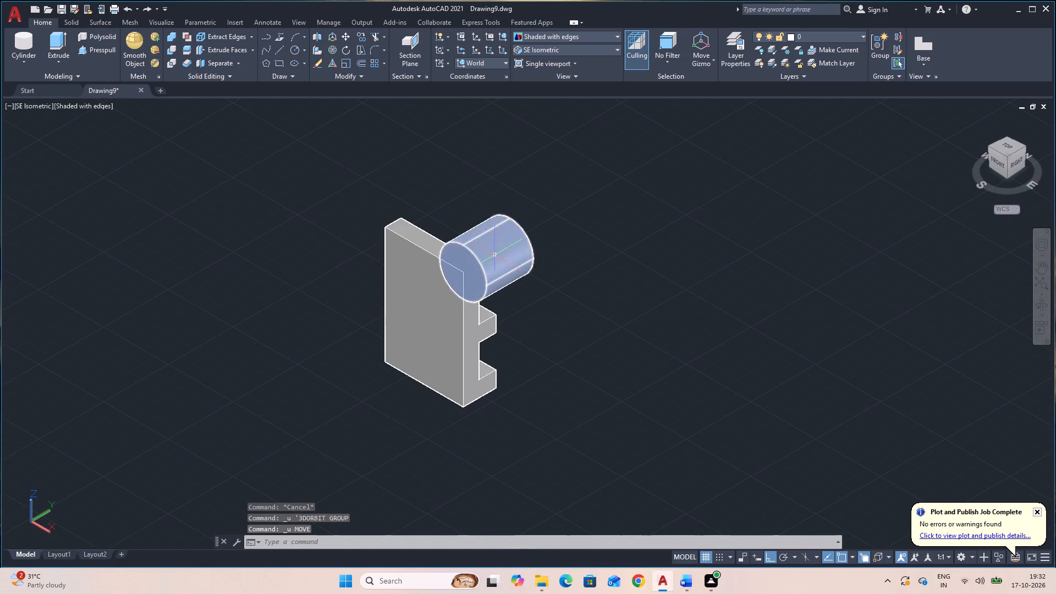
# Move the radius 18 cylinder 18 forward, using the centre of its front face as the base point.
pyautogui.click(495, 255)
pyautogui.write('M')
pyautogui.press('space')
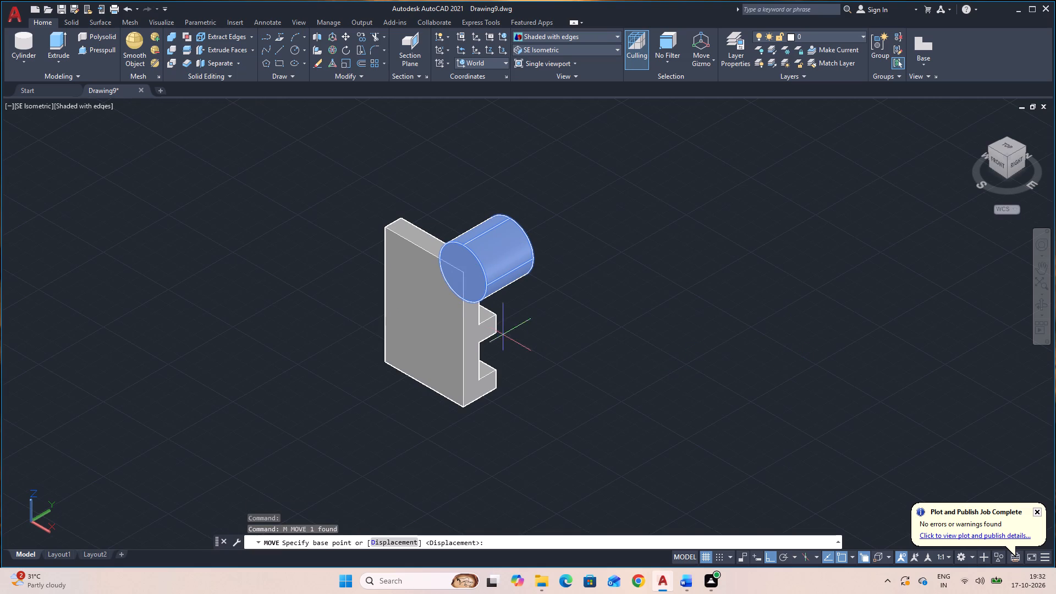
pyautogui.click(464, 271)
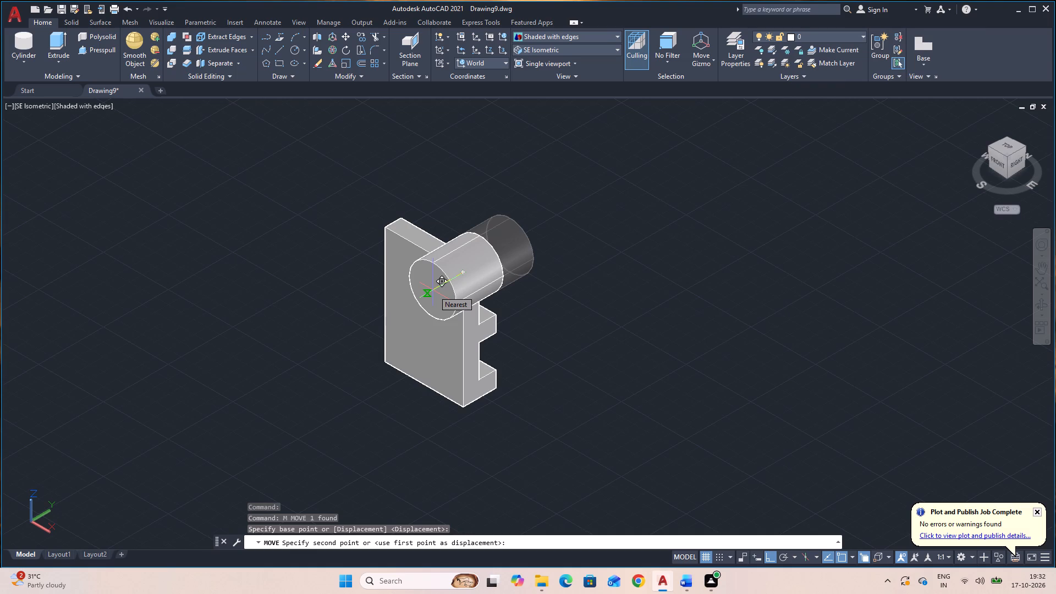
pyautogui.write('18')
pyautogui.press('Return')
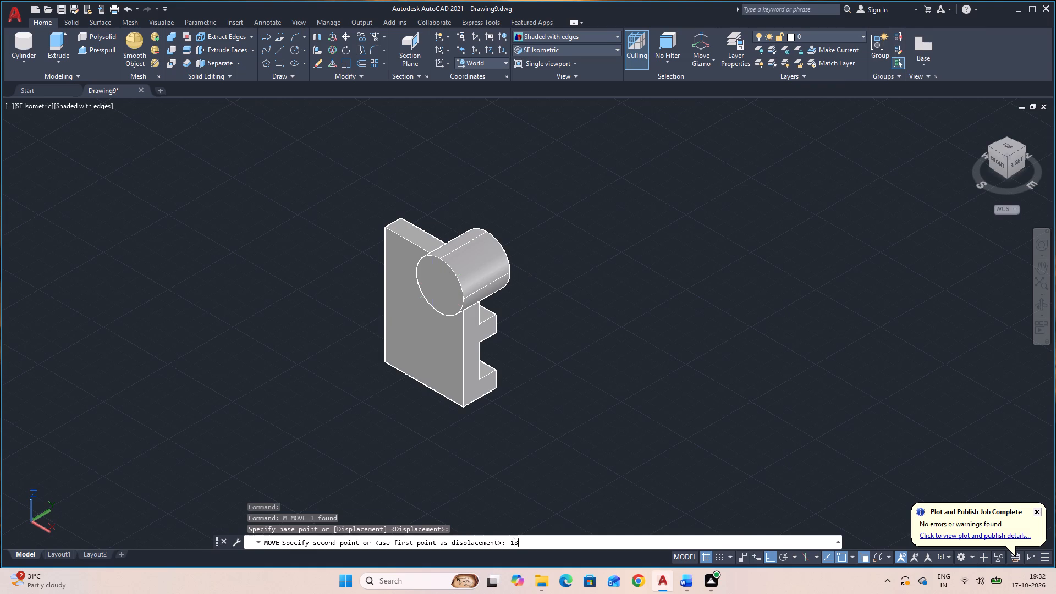
# Move the cylinder straight forward, clear of the block, so it stands on its own in front.
pyautogui.click(1041, 304)
pyautogui.moveTo(585, 453); pyautogui.dragTo(816, 448)
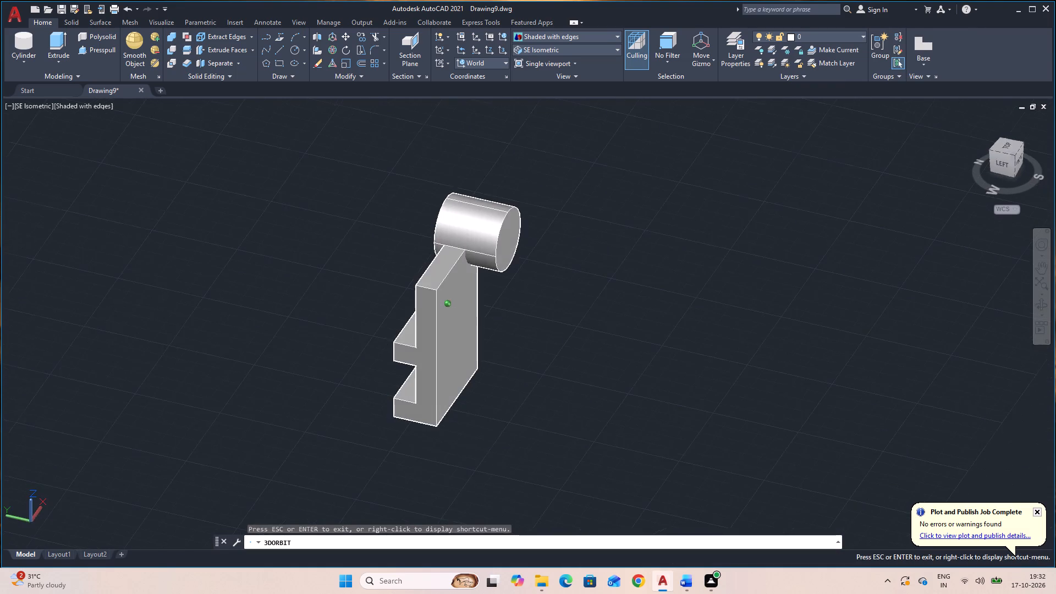
pyautogui.moveTo(816, 448); pyautogui.dragTo(820, 442)
pyautogui.moveTo(610, 440); pyautogui.dragTo(645, 443)
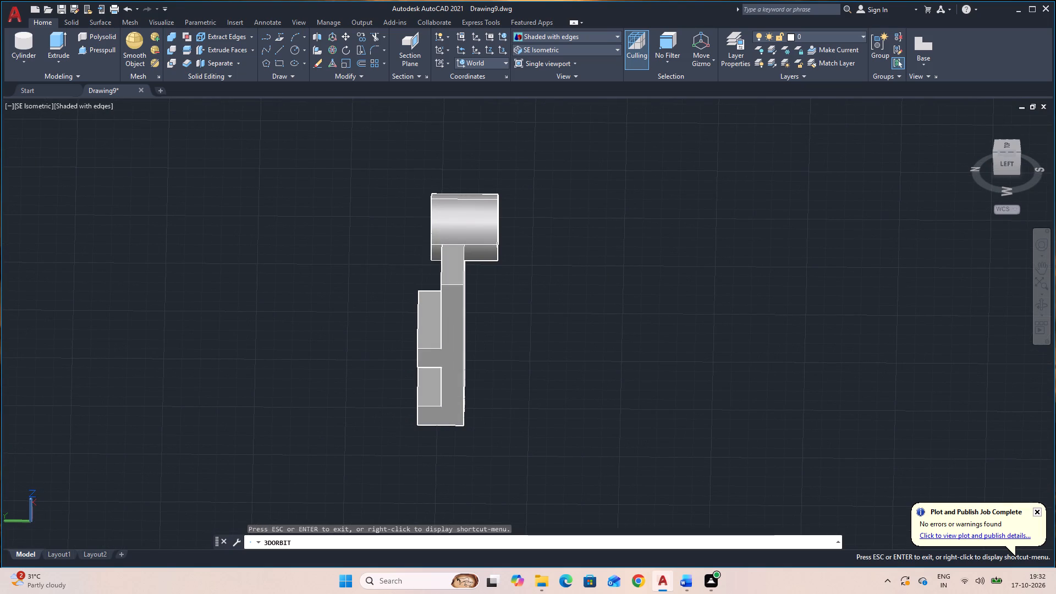
pyautogui.press('Escape')
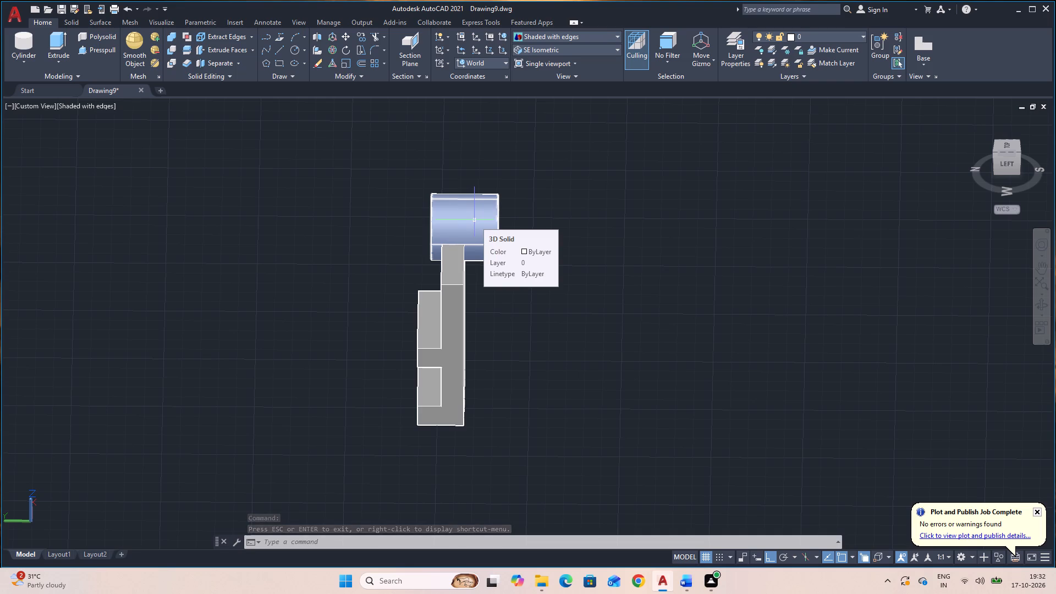
pyautogui.click(472, 229)
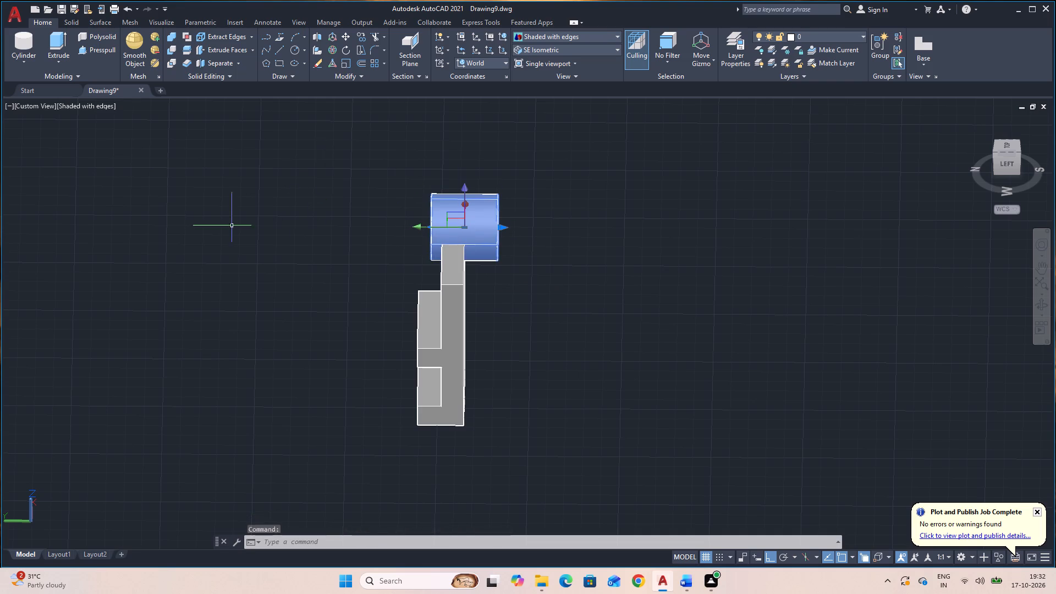
pyautogui.write('M')
pyautogui.press('space')
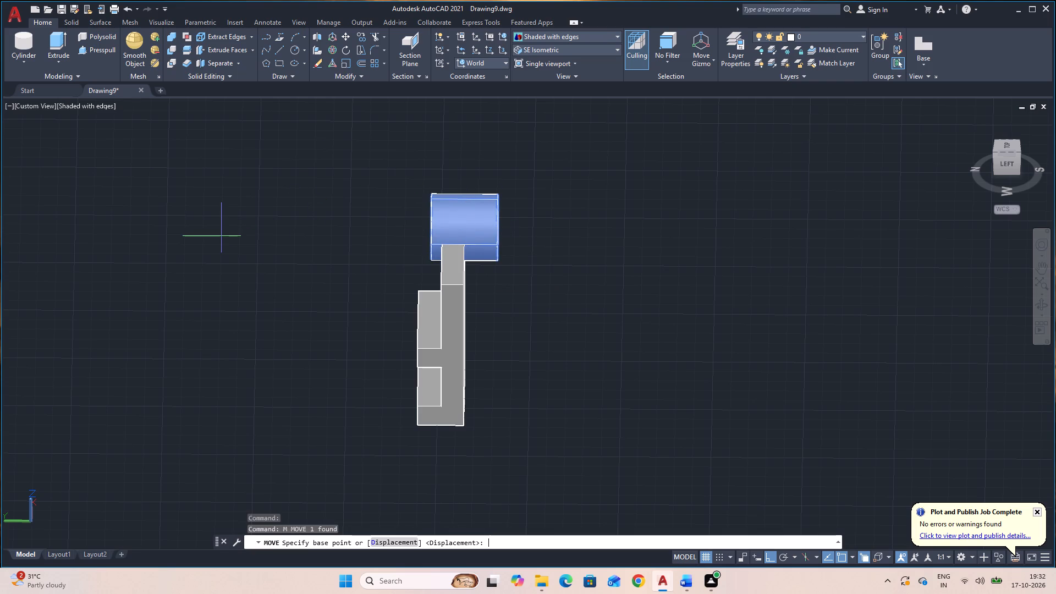
pyautogui.click(501, 244)
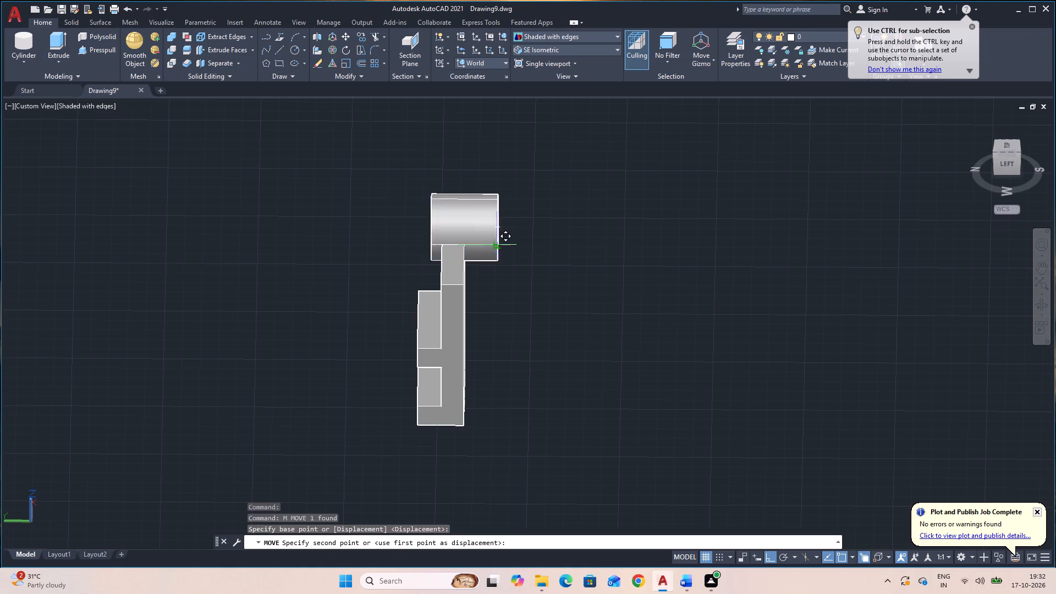
pyautogui.click(629, 244)
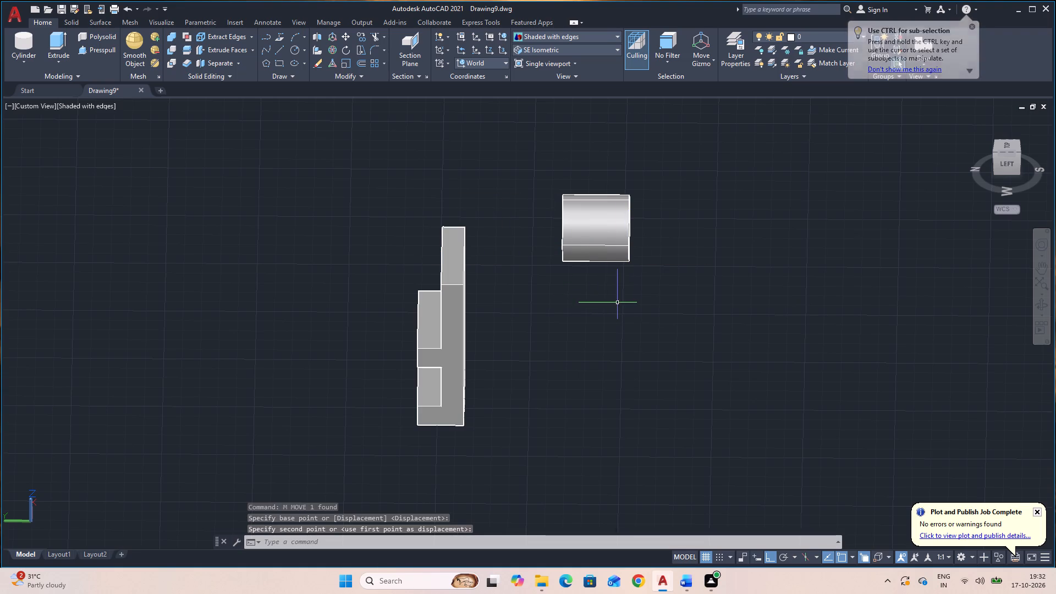
# Draw an 18 long line rearward along the cylinder's left side, starting at the left quadrant of its front face.
pyautogui.click(1047, 304)
pyautogui.moveTo(964, 356); pyautogui.dragTo(867, 368)
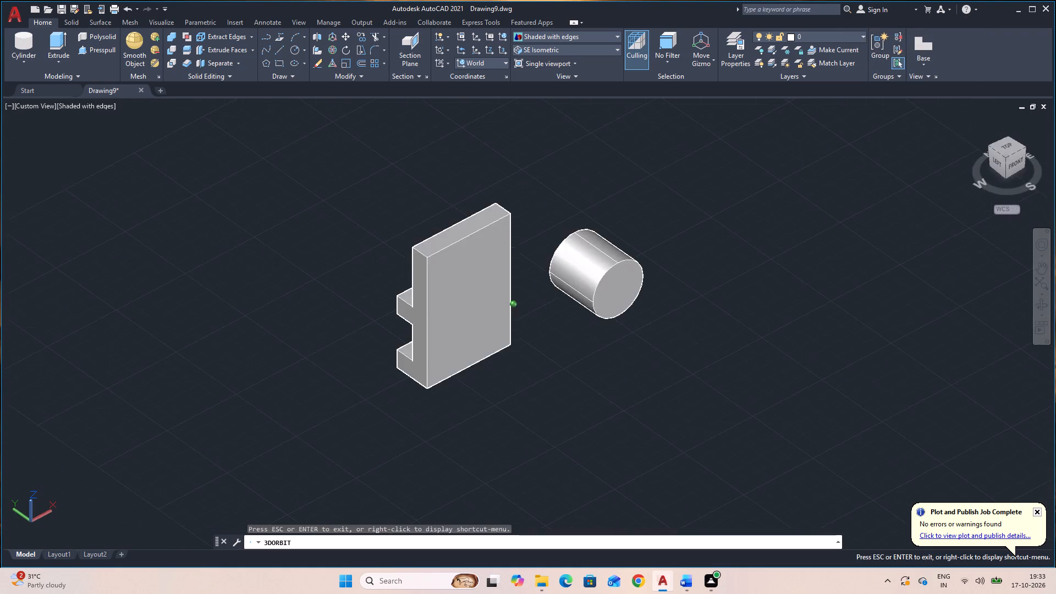
pyautogui.moveTo(867, 368); pyautogui.dragTo(868, 340)
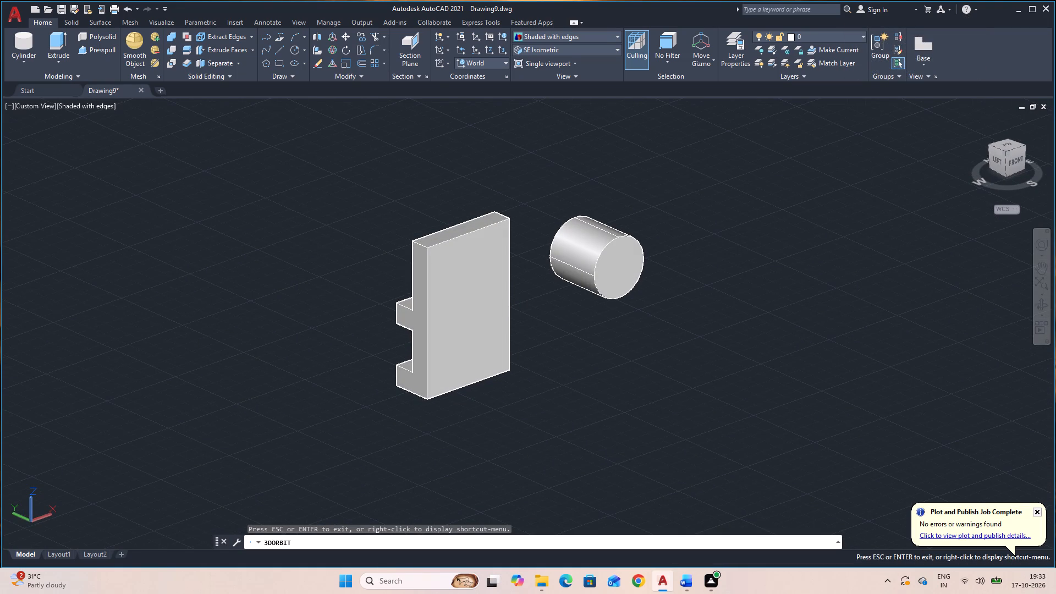
pyautogui.write('L')
pyautogui.press('space')
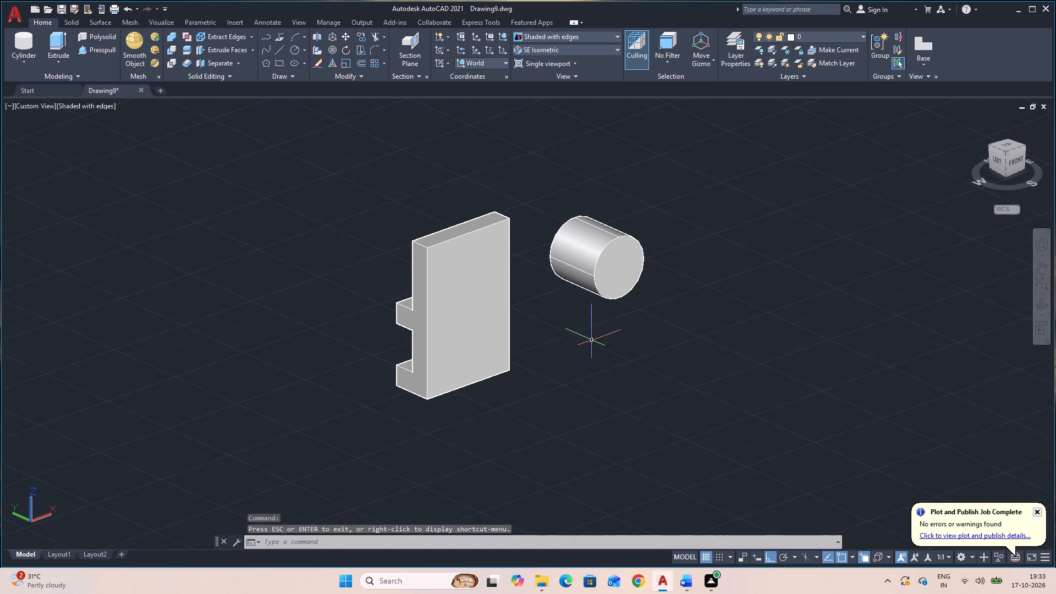
pyautogui.press('l')
pyautogui.press('space')
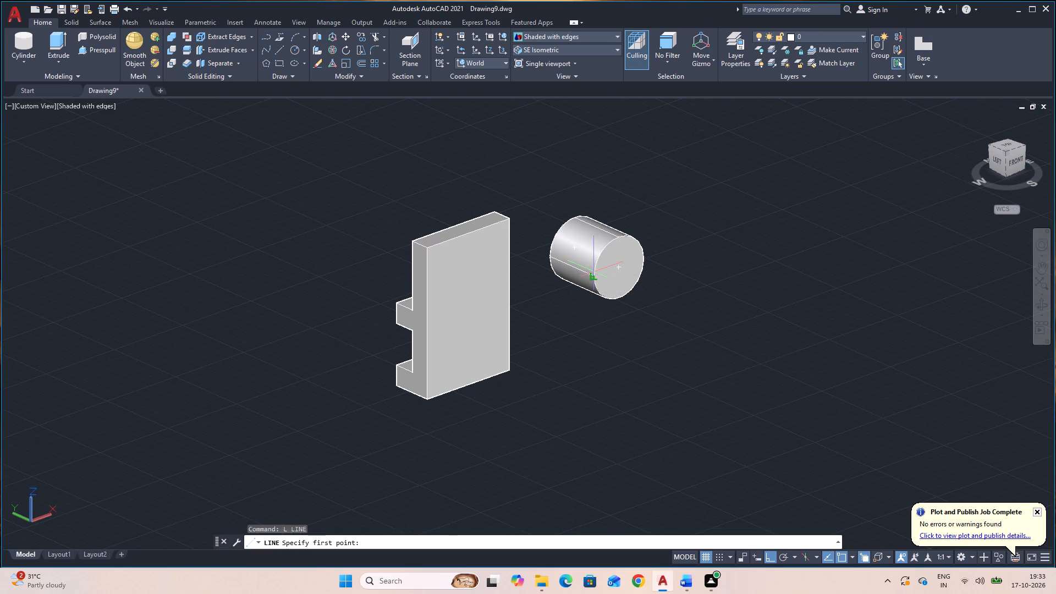
pyautogui.click(595, 276)
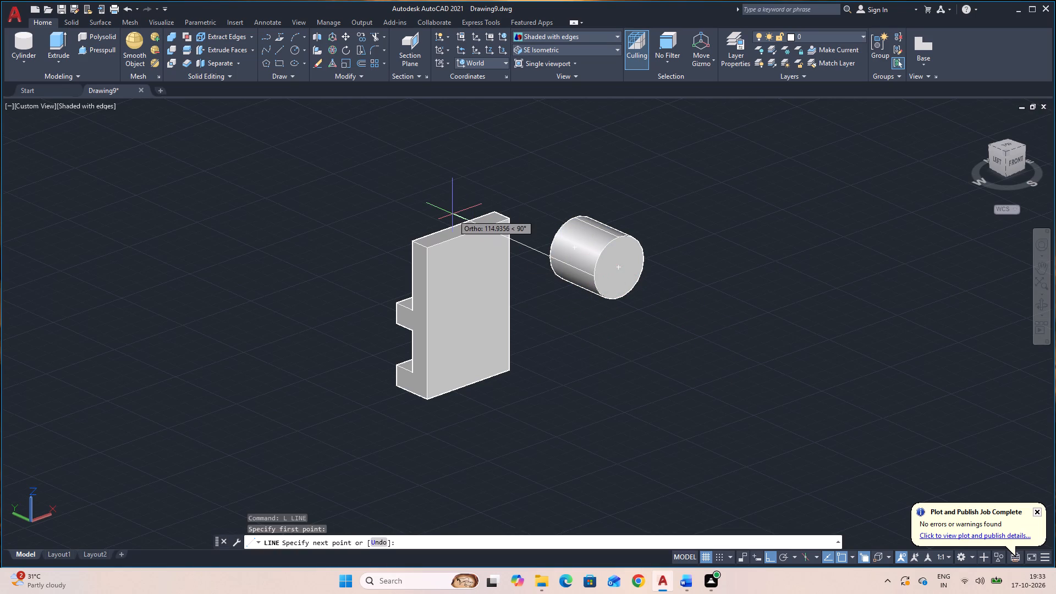
pyautogui.write('18')
pyautogui.press('Return')
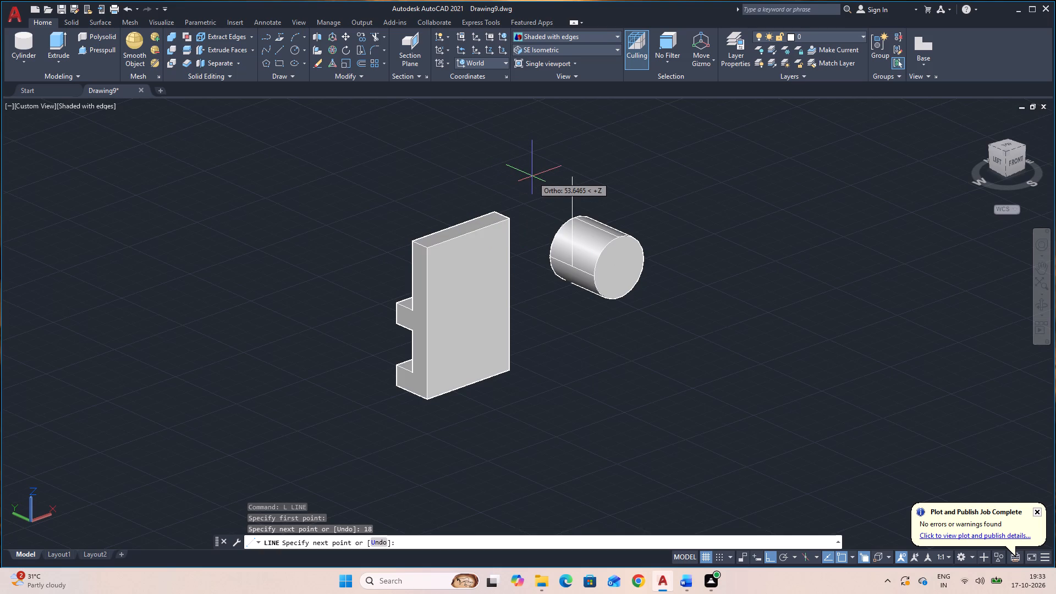
pyautogui.press('Escape')
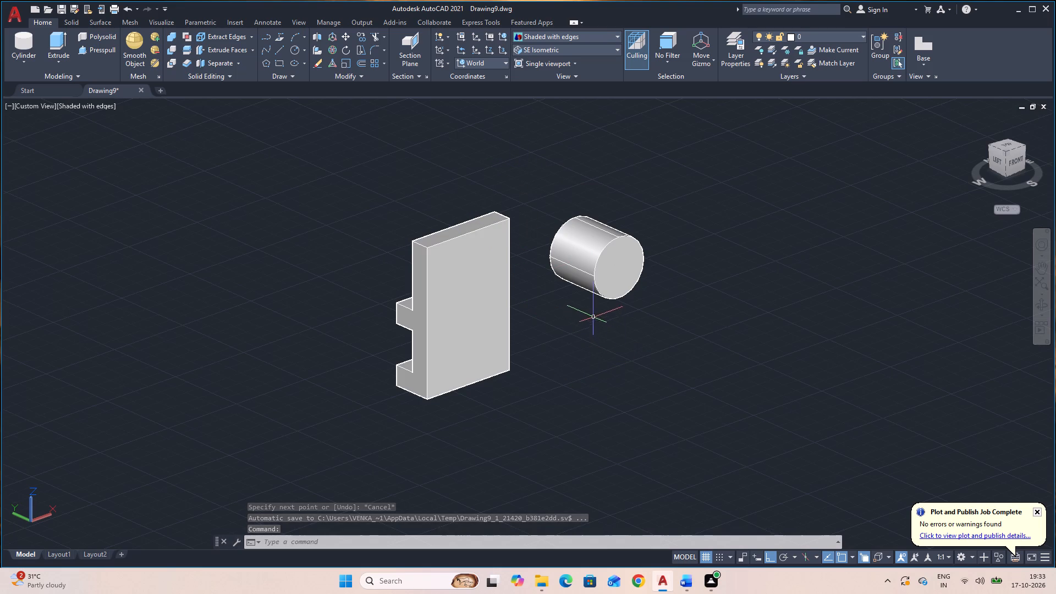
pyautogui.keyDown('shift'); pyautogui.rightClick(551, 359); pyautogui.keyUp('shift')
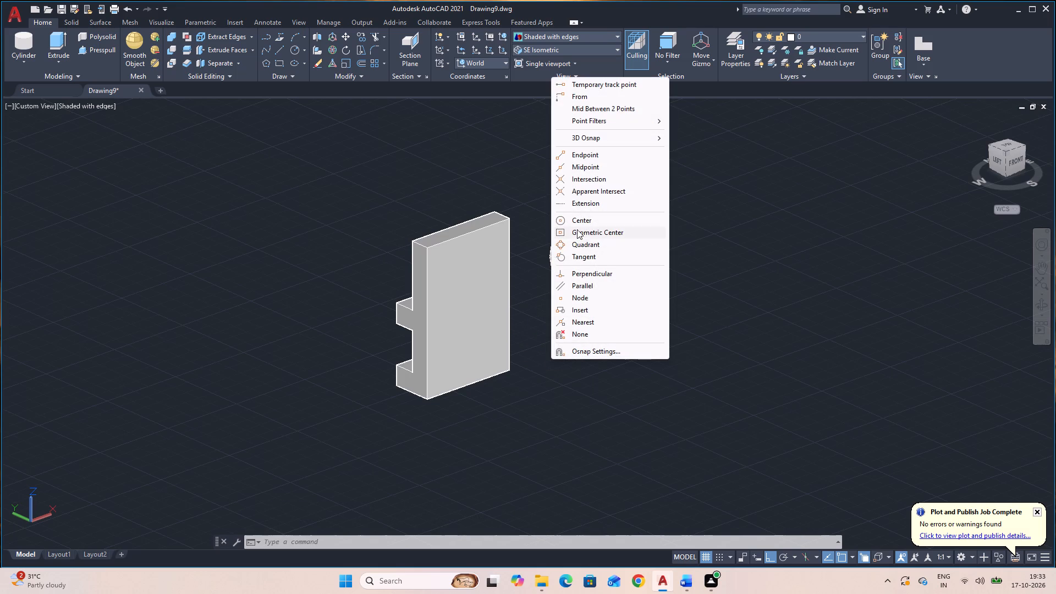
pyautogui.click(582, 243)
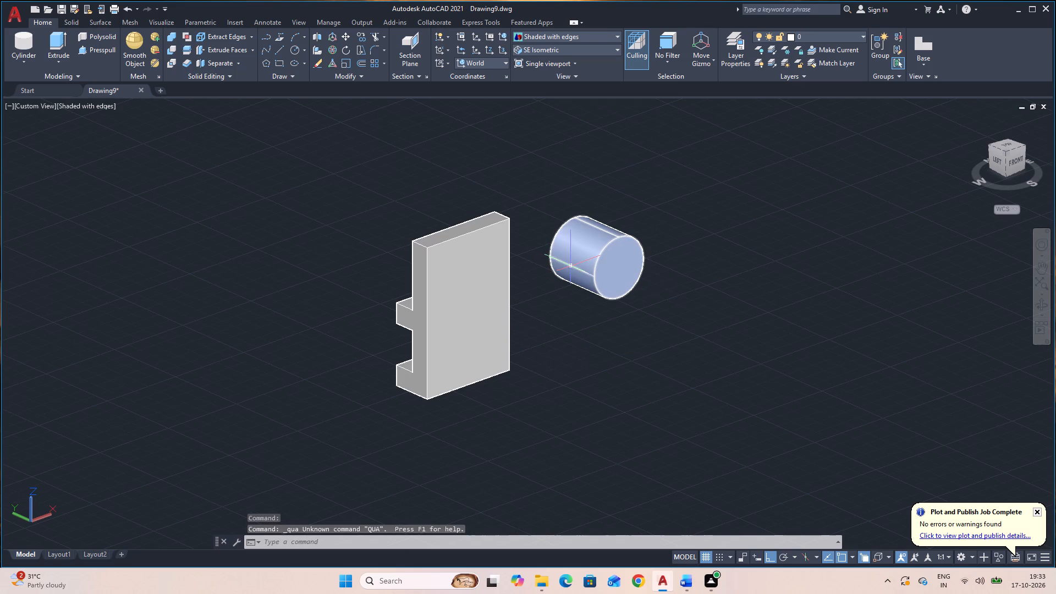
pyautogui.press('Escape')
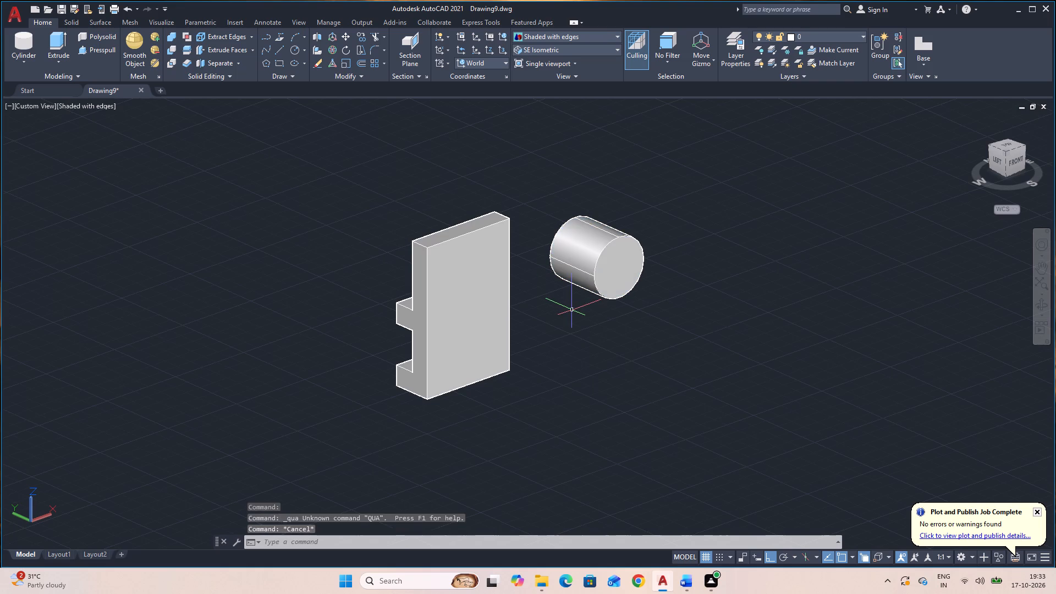
# With Ortho off, move the cylinder from the 18 line's rear end to the midpoint of the short top edge on the block's right side.
pyautogui.click(585, 264)
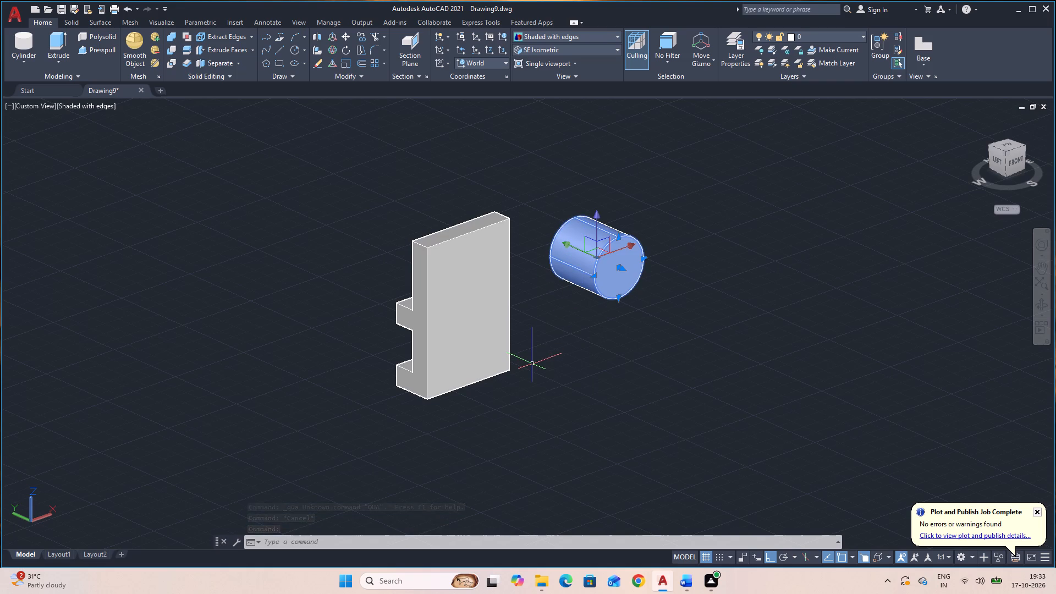
pyautogui.write('M')
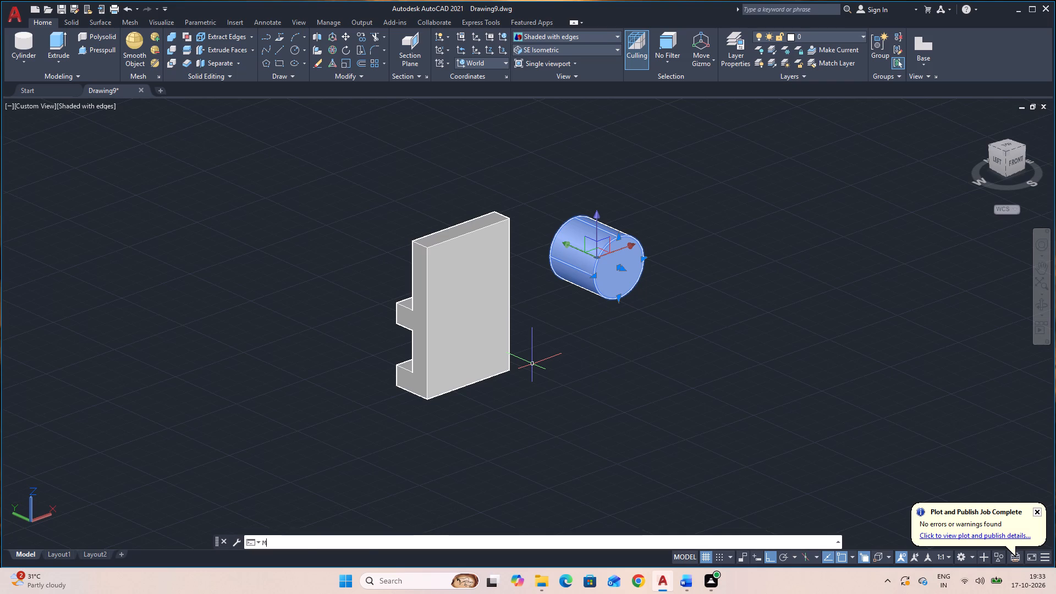
pyautogui.press('space')
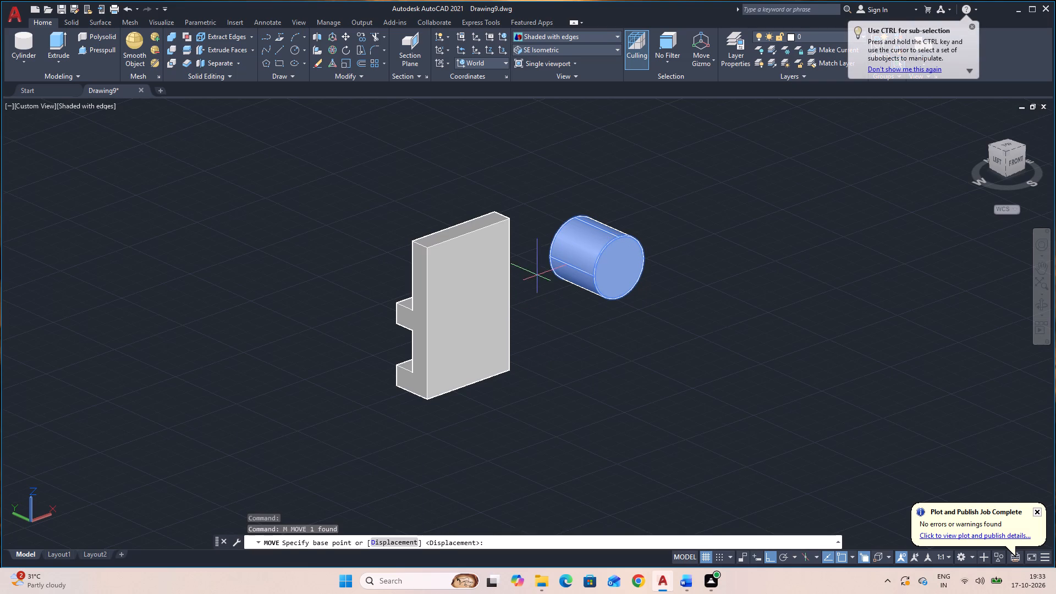
pyautogui.click(574, 267)
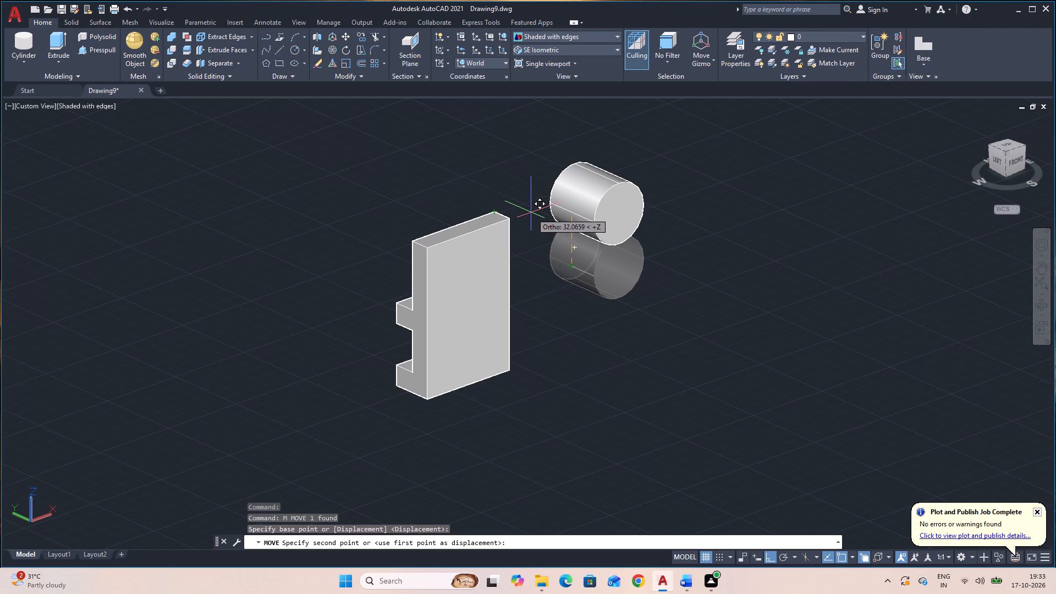
pyautogui.press('F8')
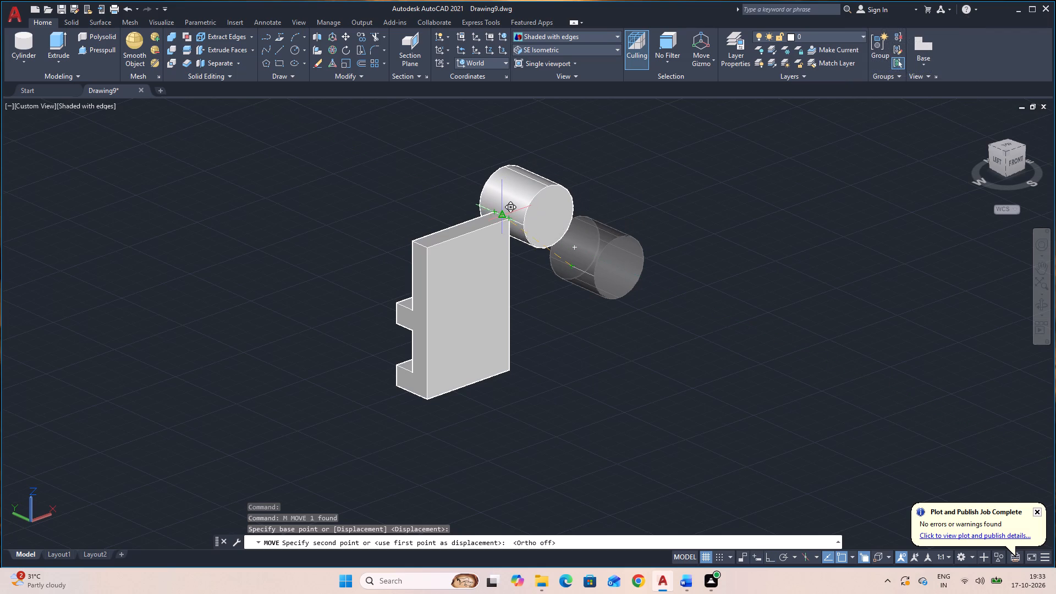
pyautogui.click(502, 214)
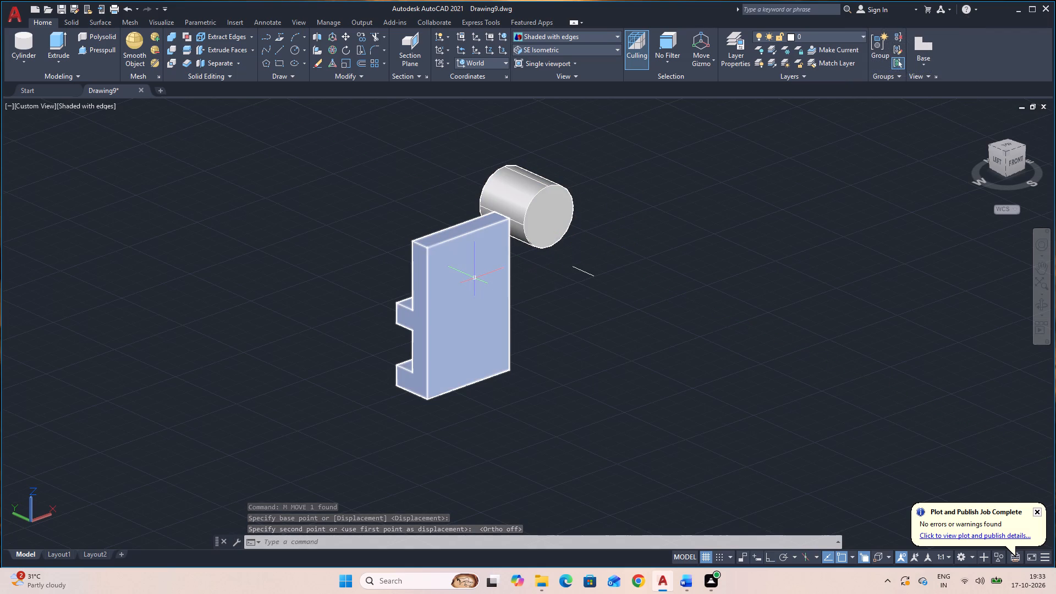
# Delete the leftover 18 long construction line in front of the block.
pyautogui.click(591, 274)
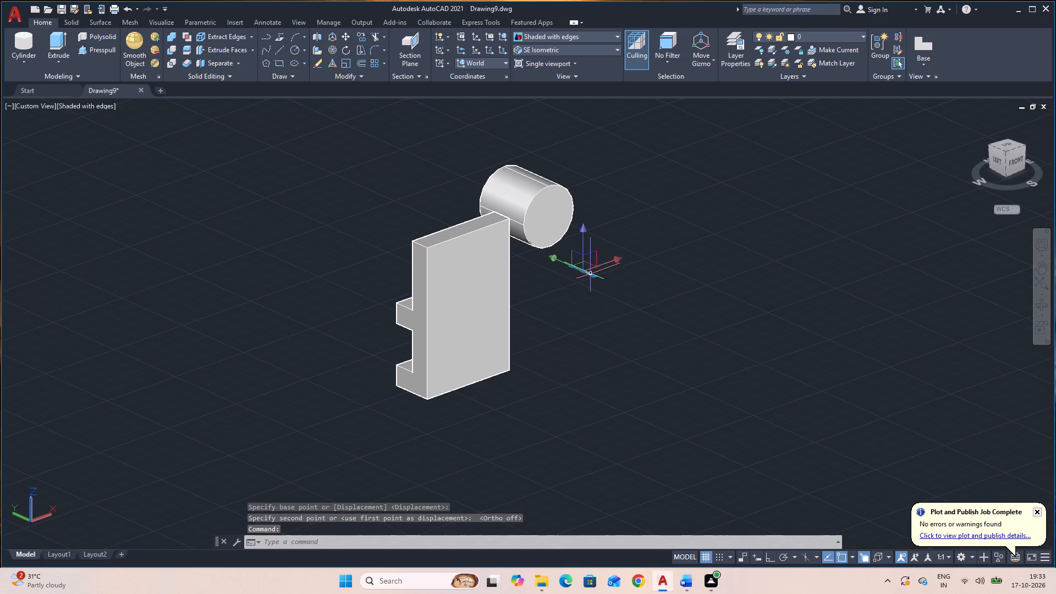
pyautogui.press('Delete')
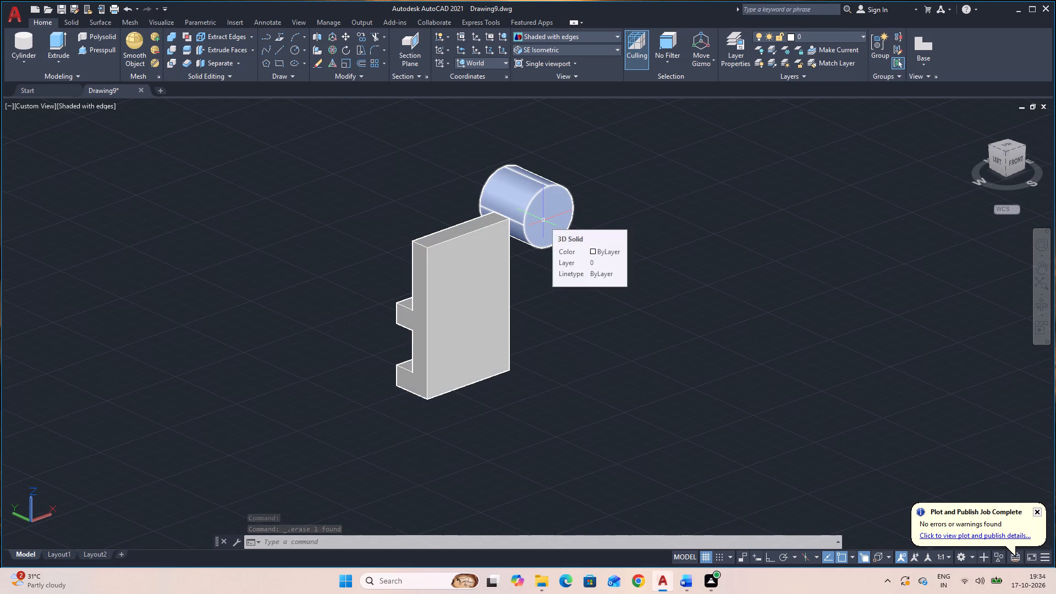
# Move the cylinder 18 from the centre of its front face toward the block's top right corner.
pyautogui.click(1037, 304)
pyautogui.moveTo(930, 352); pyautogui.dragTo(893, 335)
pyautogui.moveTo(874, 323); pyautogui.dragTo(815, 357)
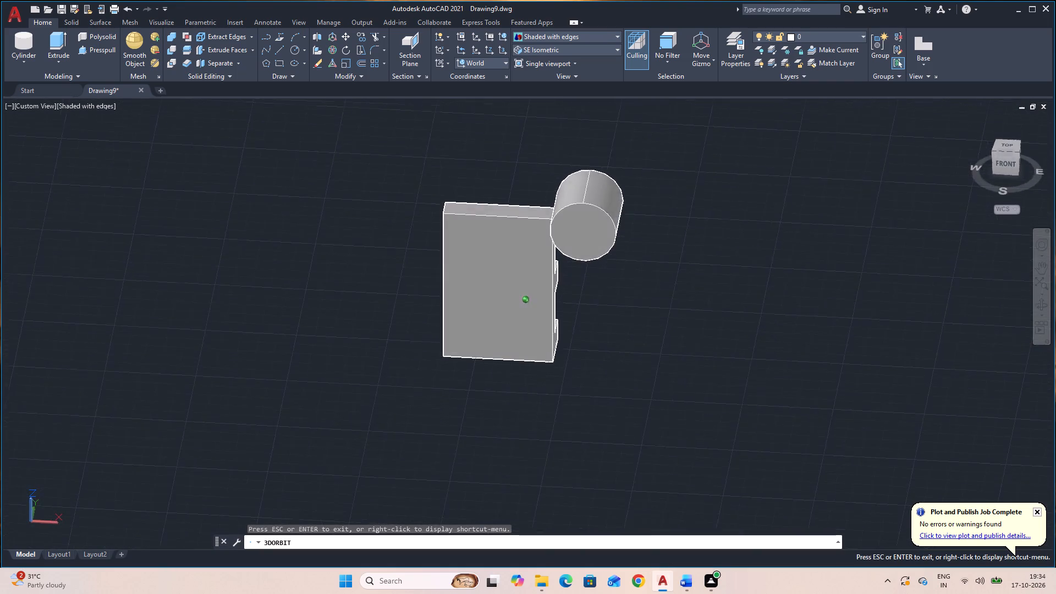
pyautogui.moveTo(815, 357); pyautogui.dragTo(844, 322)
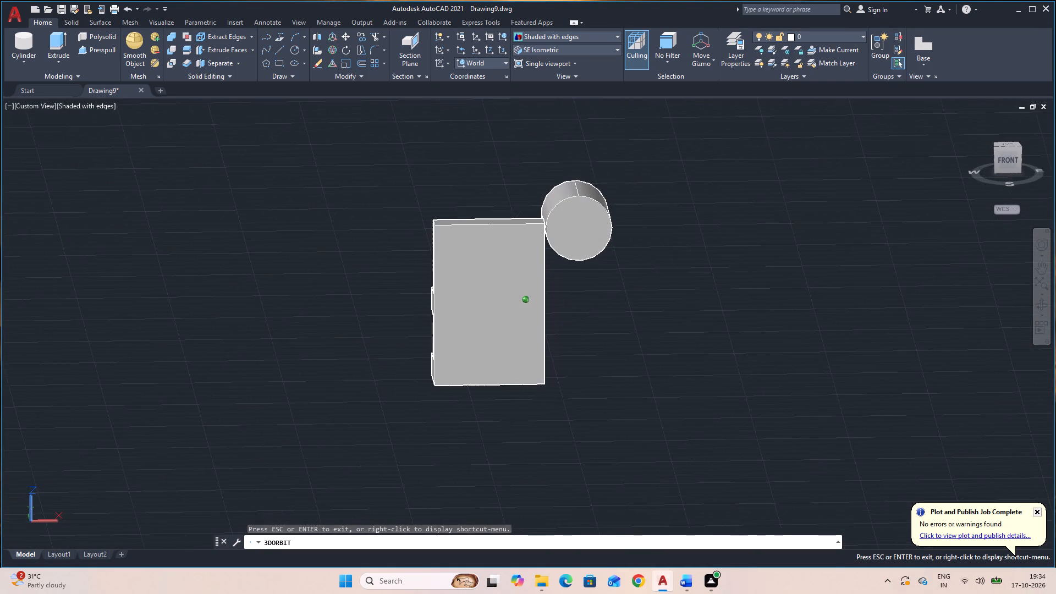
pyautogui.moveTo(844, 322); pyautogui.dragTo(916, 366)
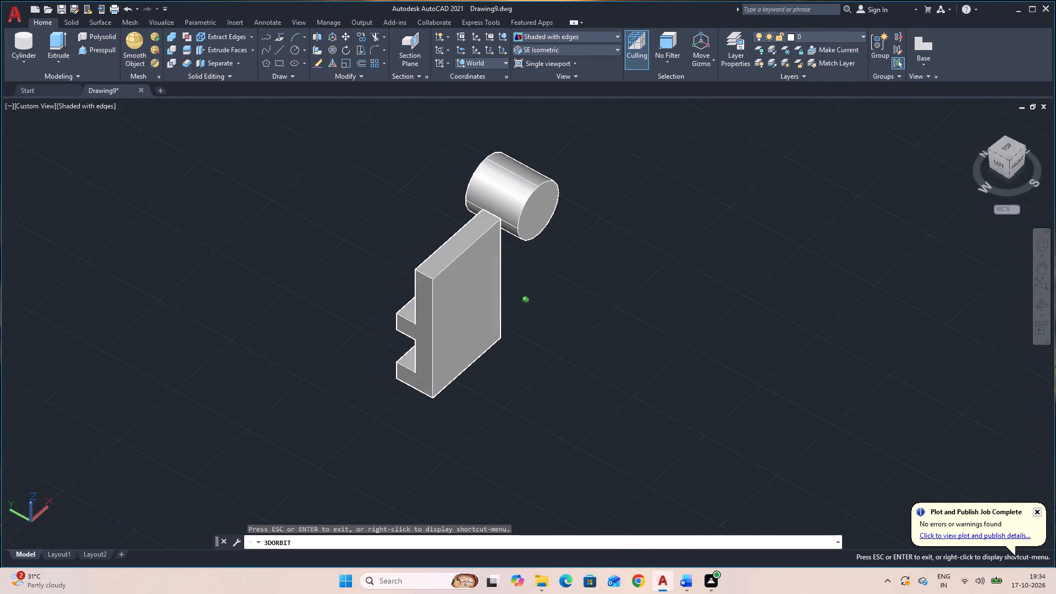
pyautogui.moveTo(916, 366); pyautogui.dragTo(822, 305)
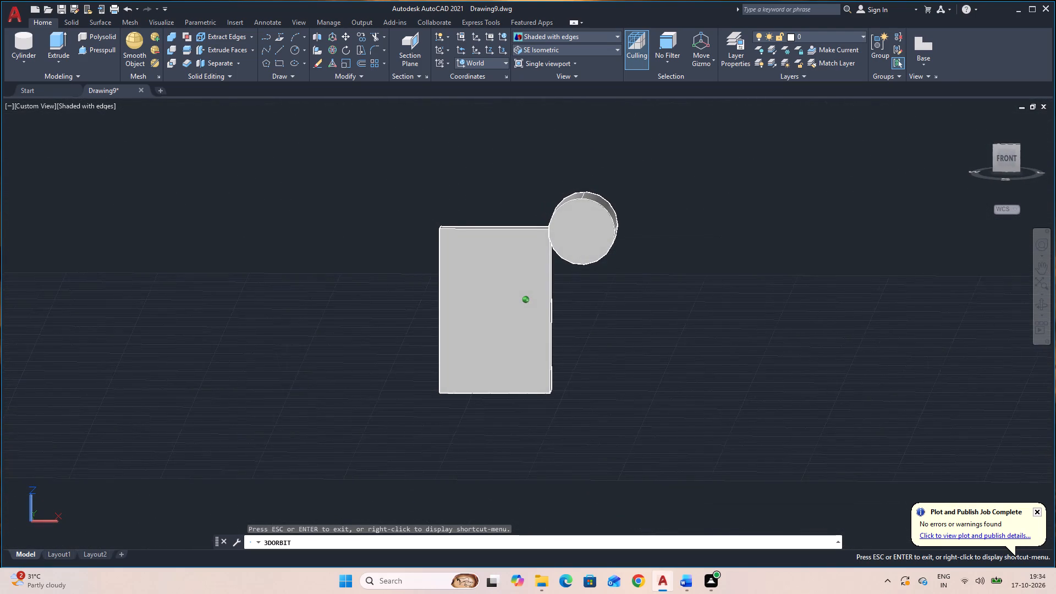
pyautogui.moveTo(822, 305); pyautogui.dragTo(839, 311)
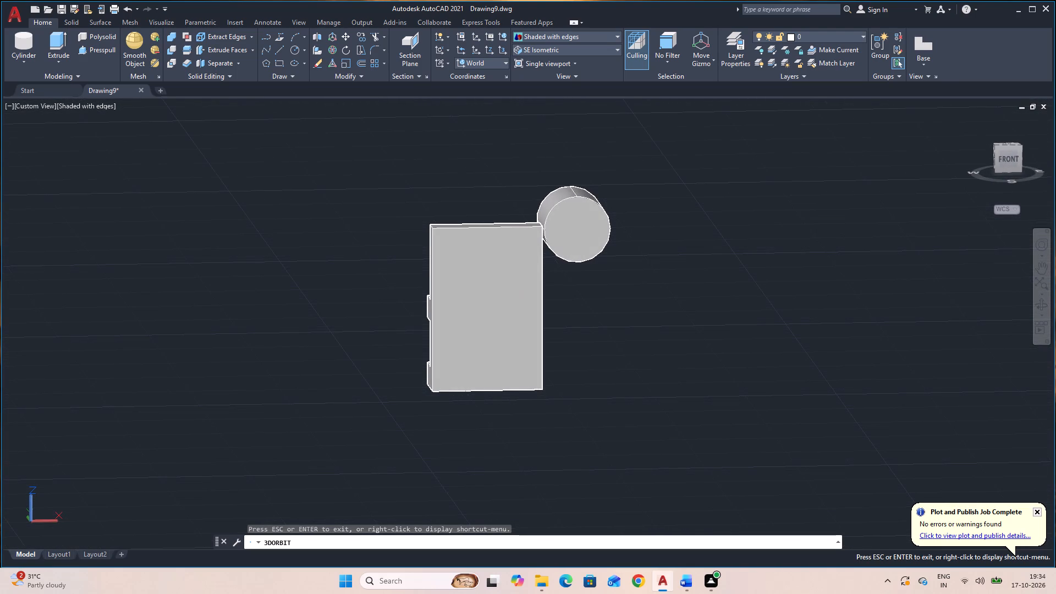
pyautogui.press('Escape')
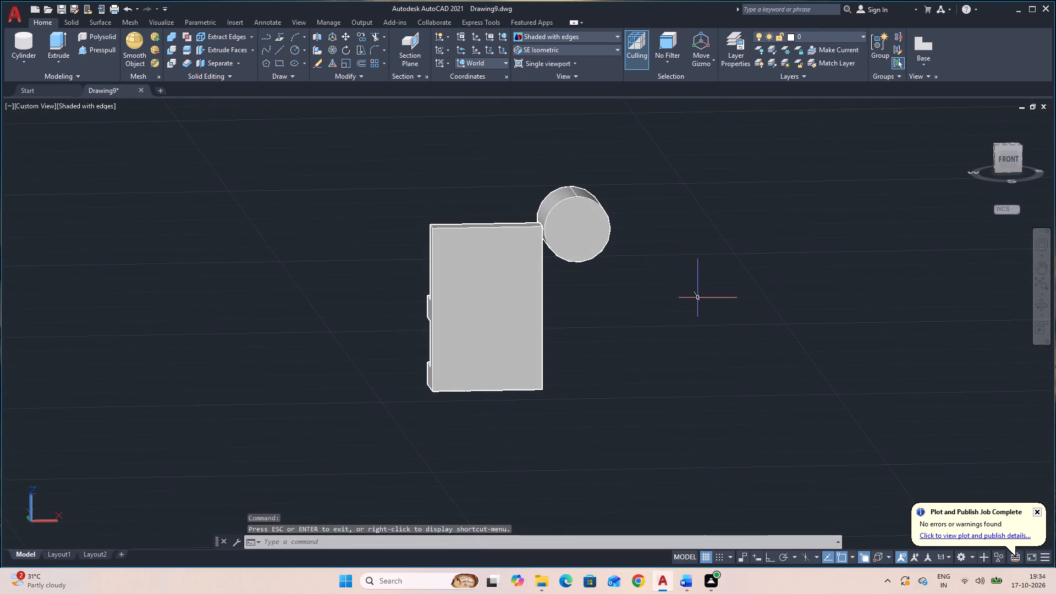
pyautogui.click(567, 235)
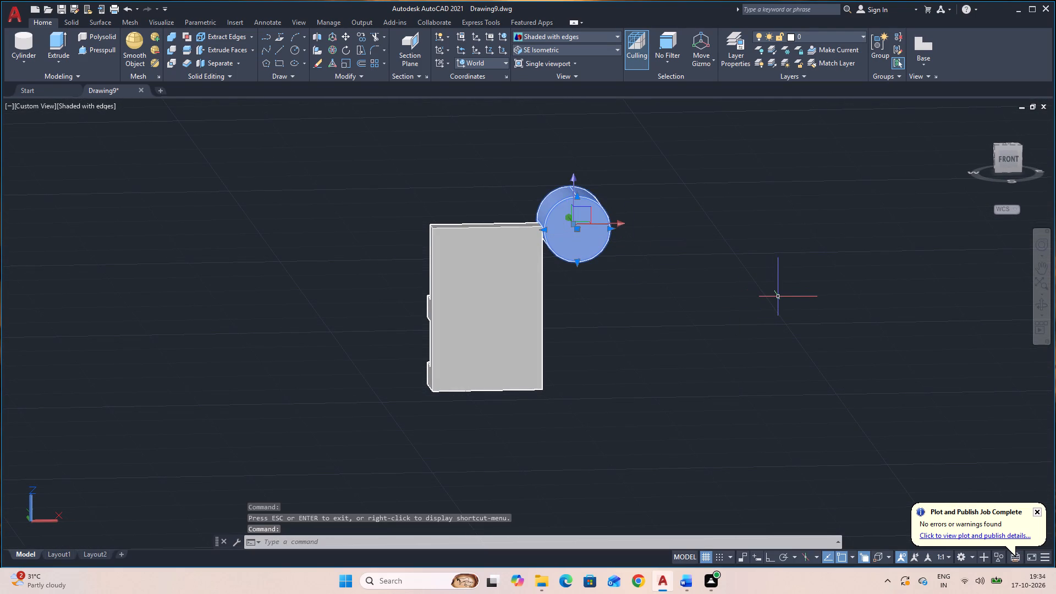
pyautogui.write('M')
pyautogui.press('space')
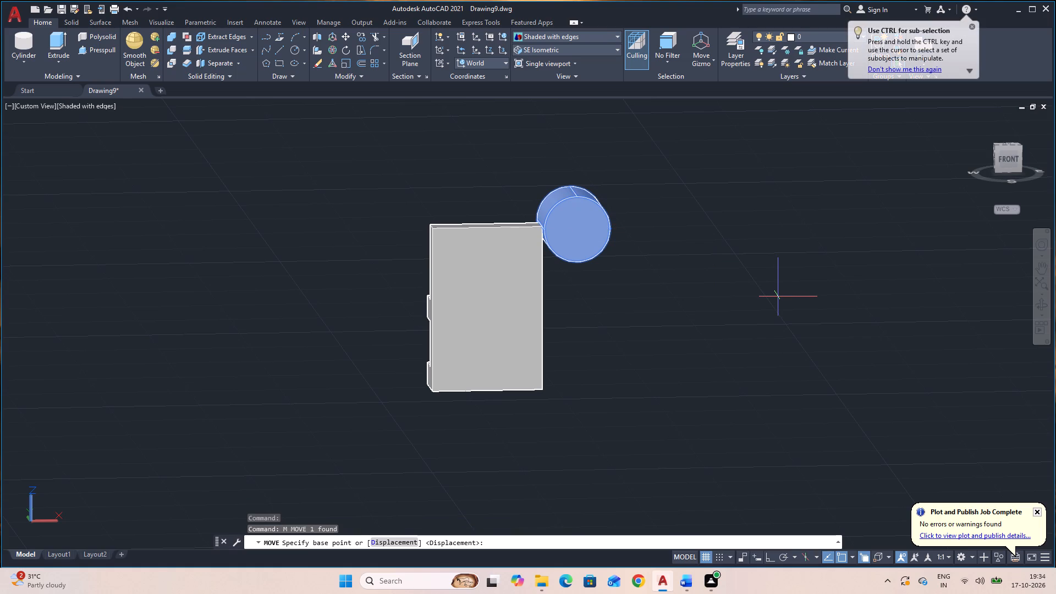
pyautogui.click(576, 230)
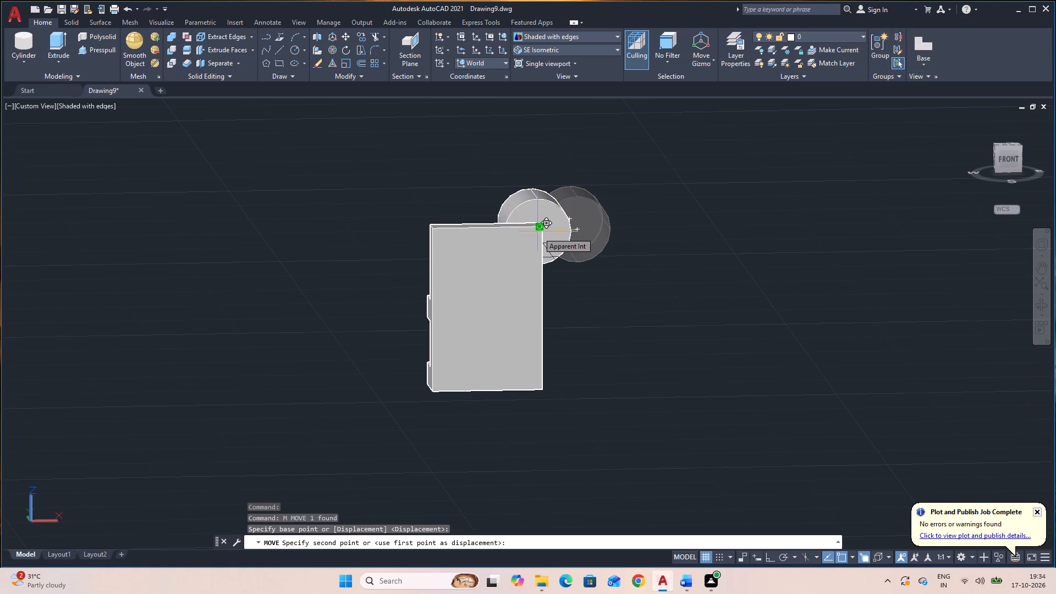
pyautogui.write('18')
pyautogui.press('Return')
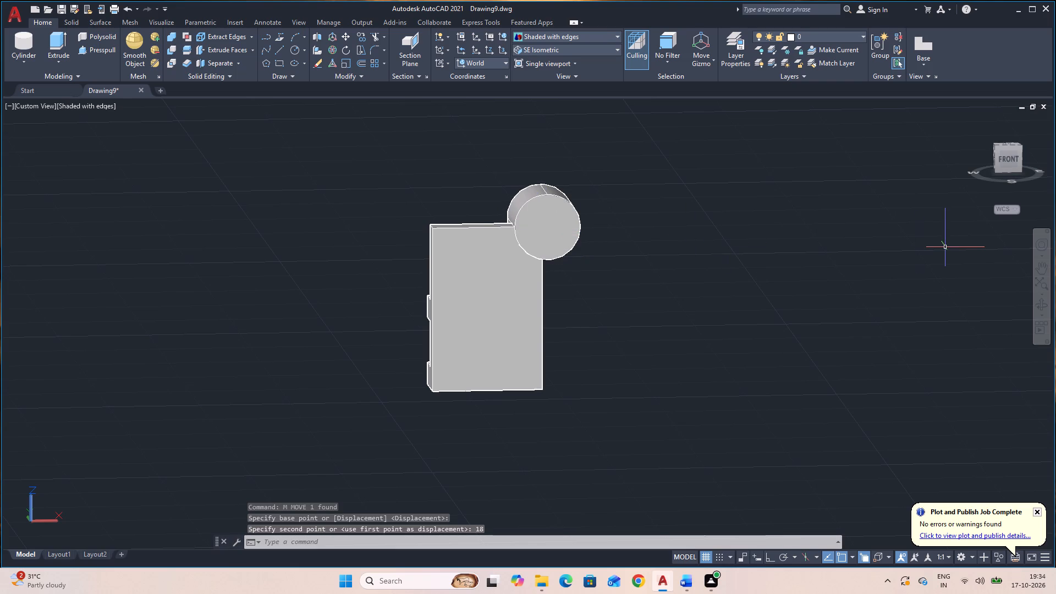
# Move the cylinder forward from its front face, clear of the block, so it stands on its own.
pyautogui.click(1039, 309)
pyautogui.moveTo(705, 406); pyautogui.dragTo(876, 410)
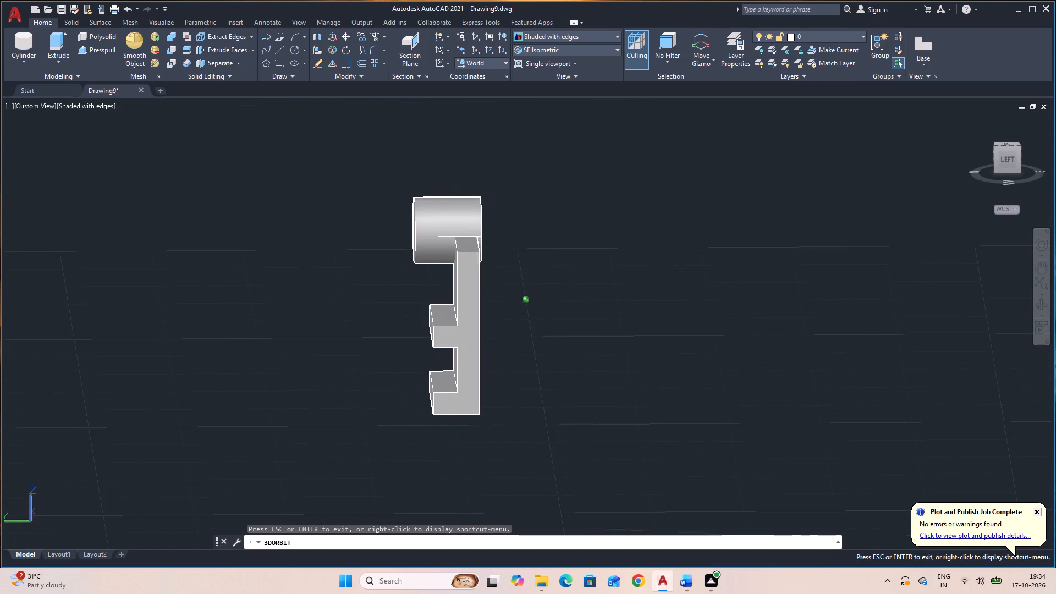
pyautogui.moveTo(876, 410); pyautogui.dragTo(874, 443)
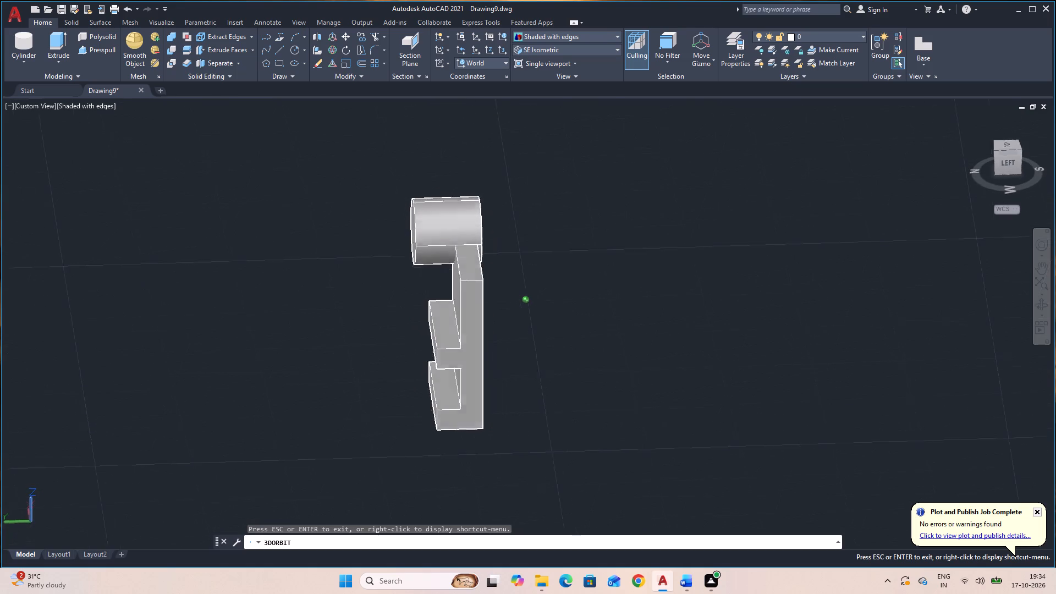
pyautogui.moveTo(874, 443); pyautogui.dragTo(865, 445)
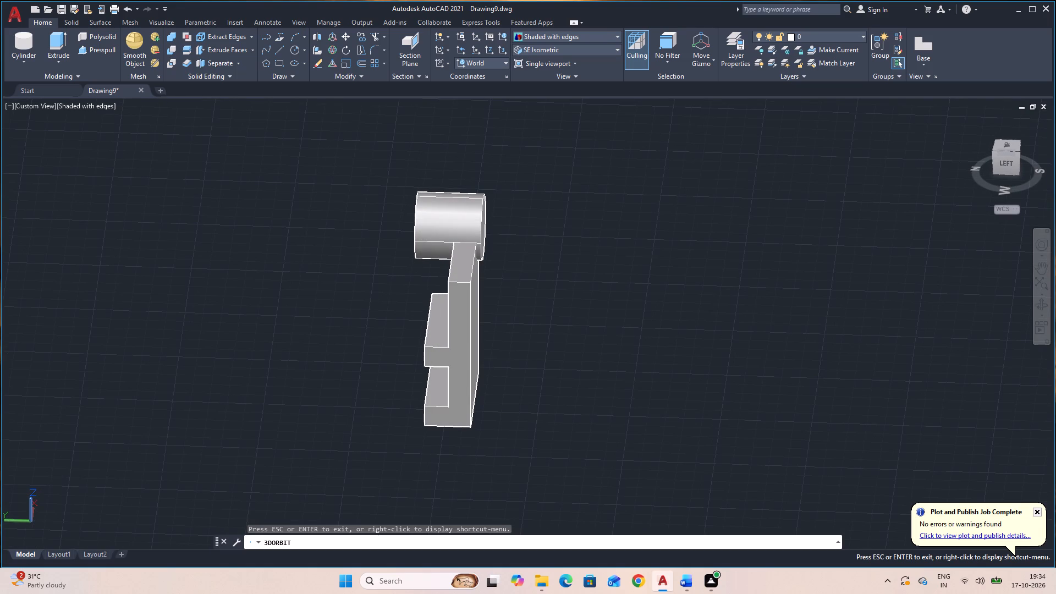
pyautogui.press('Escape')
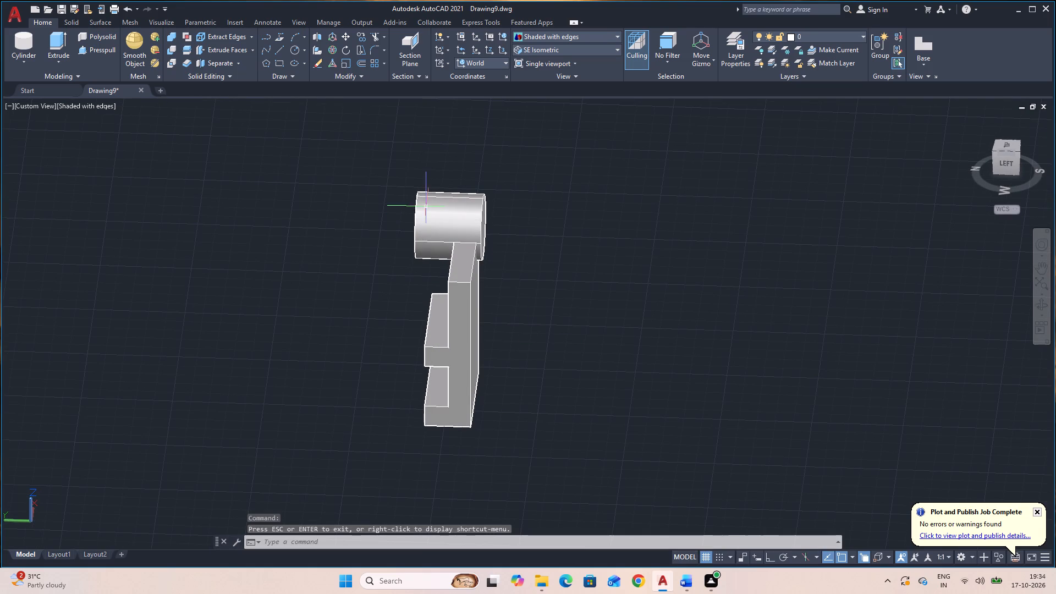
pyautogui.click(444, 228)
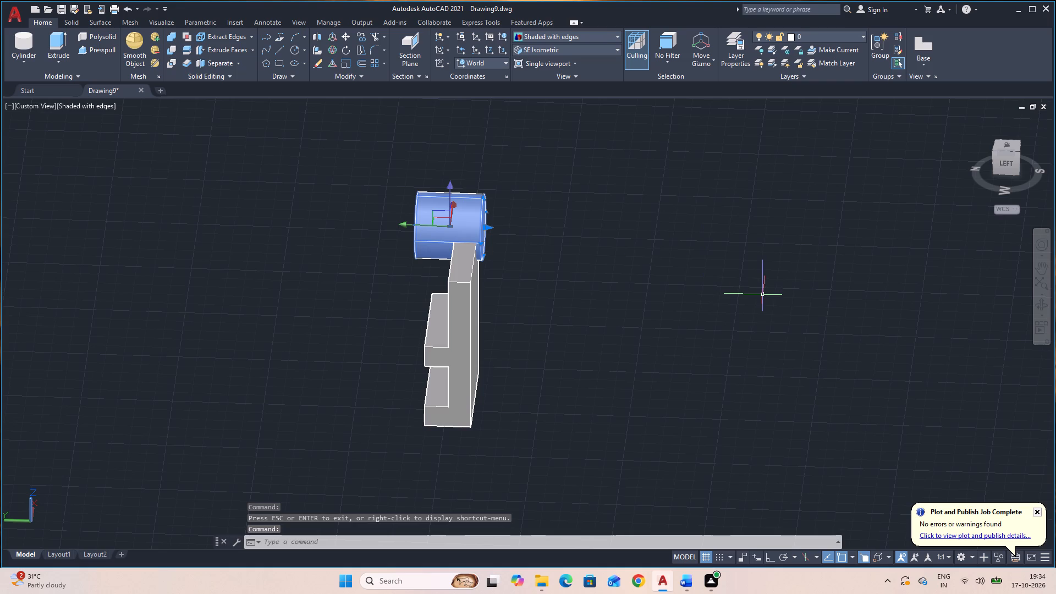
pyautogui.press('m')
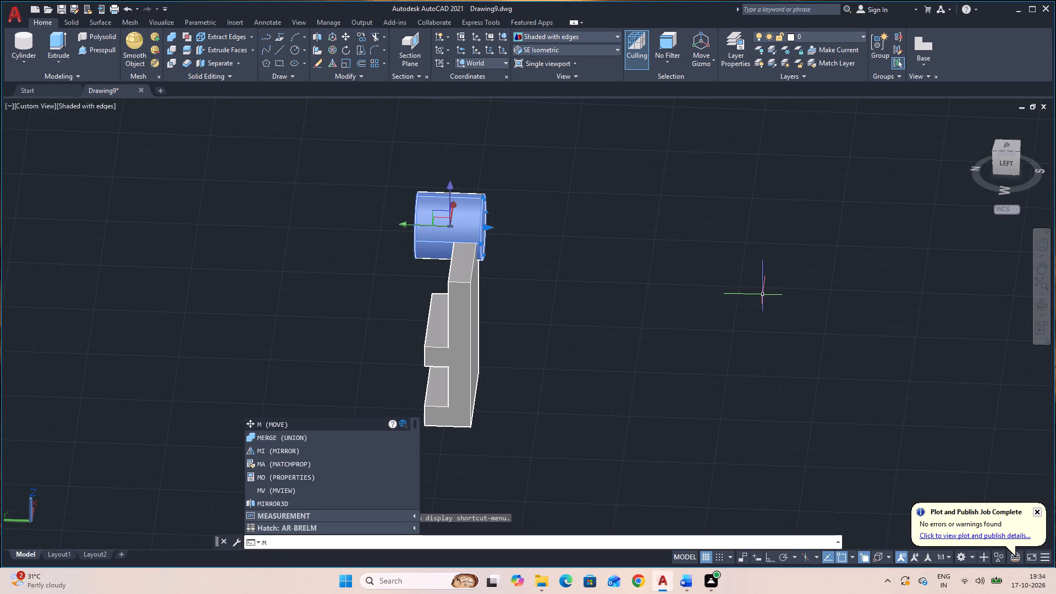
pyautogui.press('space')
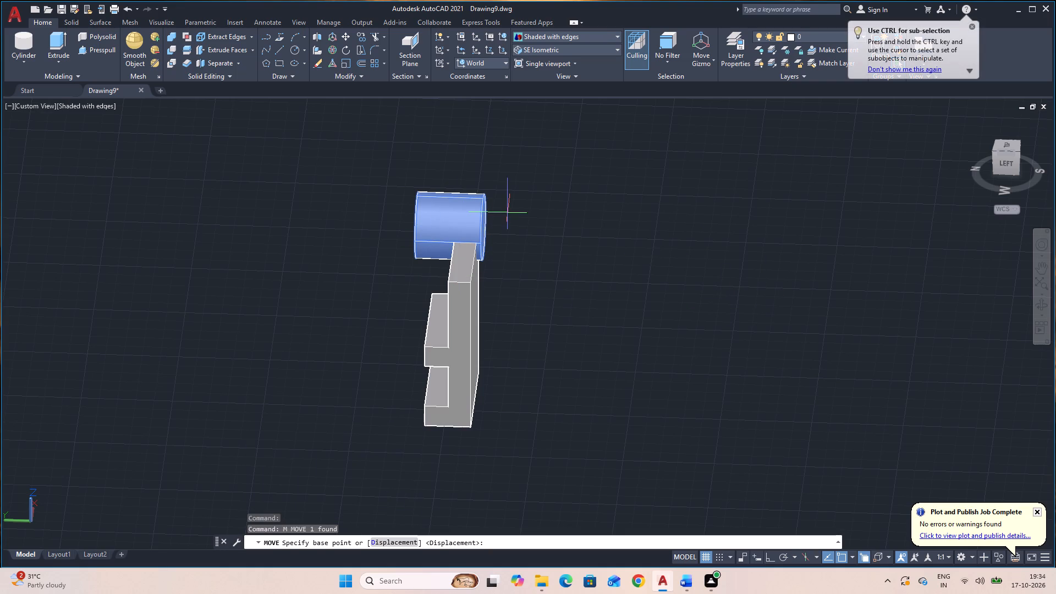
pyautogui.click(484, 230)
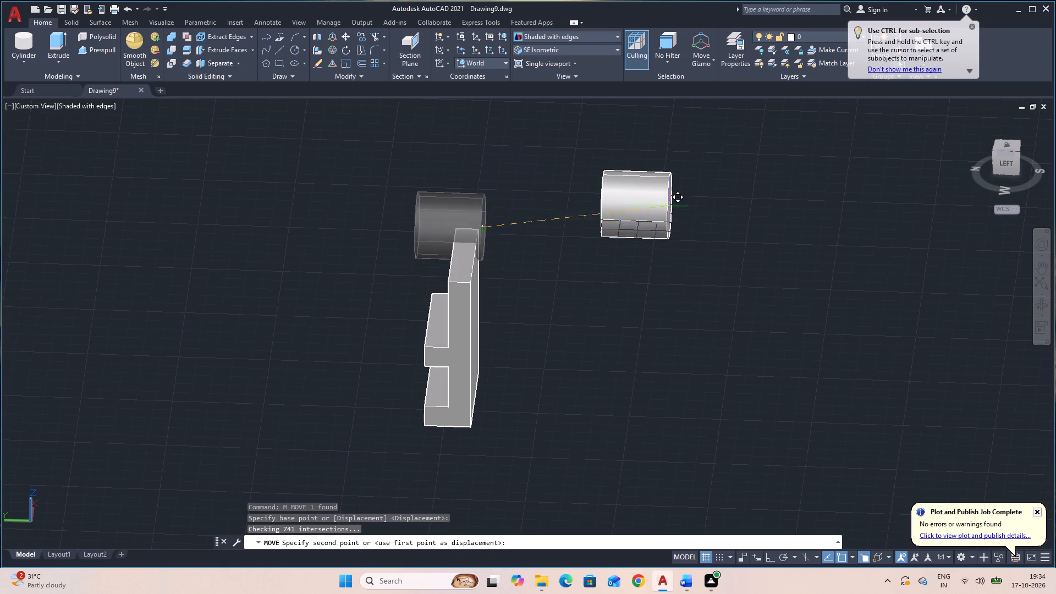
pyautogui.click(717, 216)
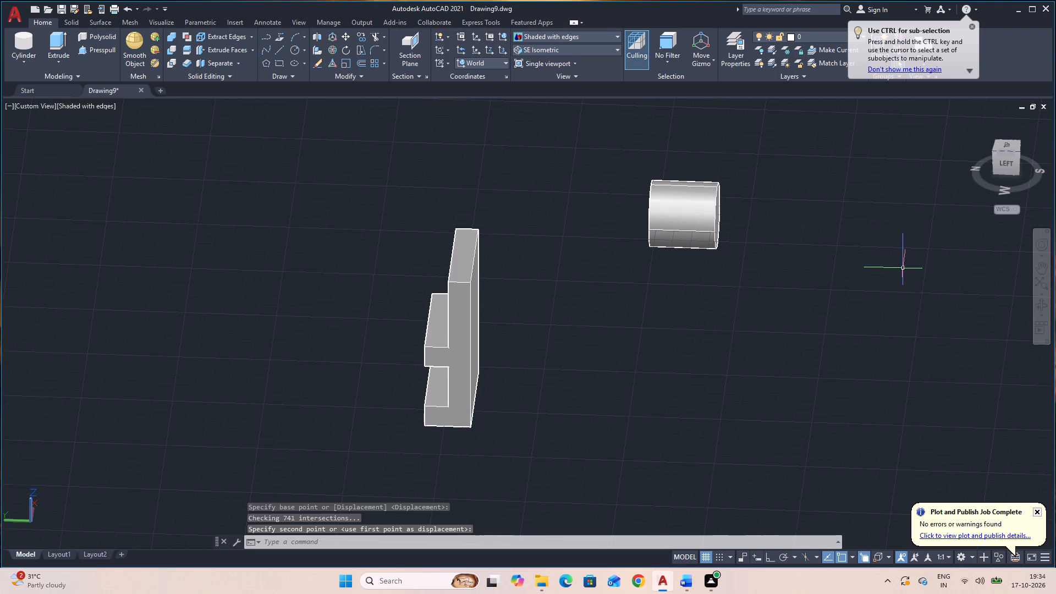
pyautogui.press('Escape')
# Move the cylinder from the centre of its rear face to the midpoint of the short top edge on the block's right side.
pyautogui.click(1039, 302)
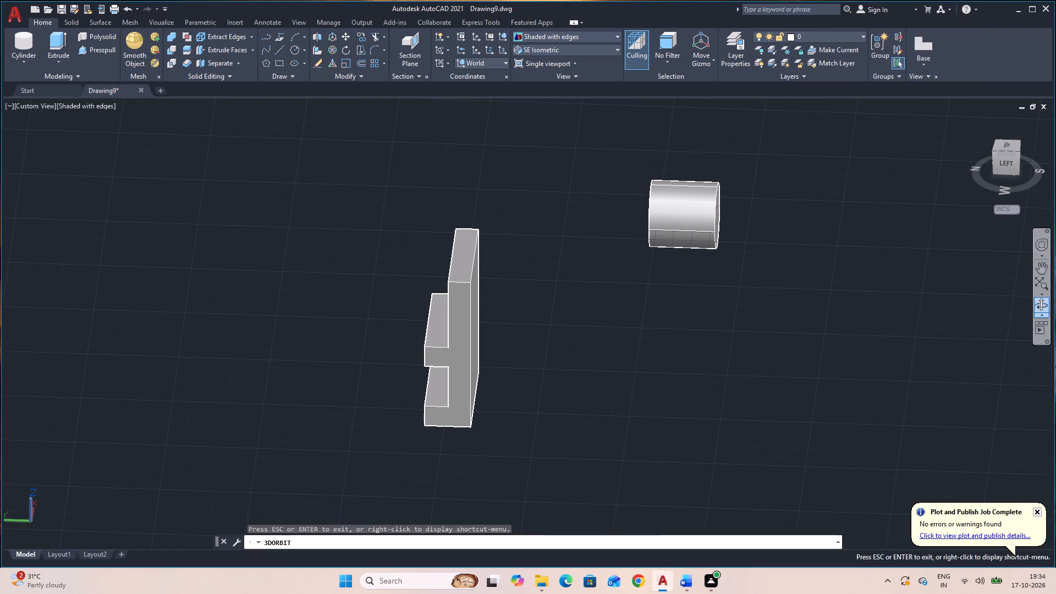
pyautogui.moveTo(905, 337); pyautogui.dragTo(725, 324)
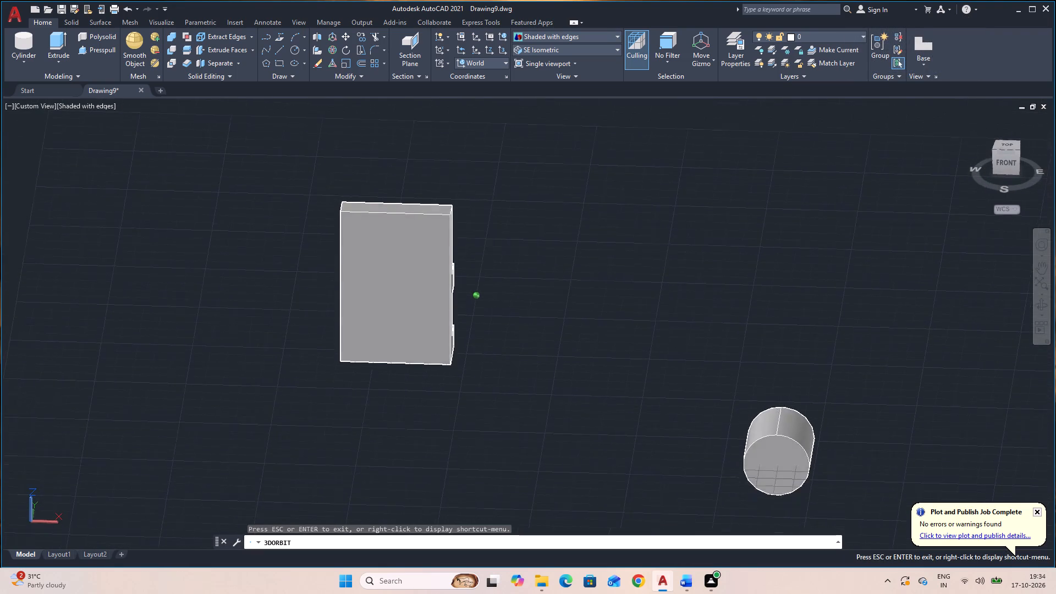
pyautogui.moveTo(725, 324); pyautogui.dragTo(720, 328)
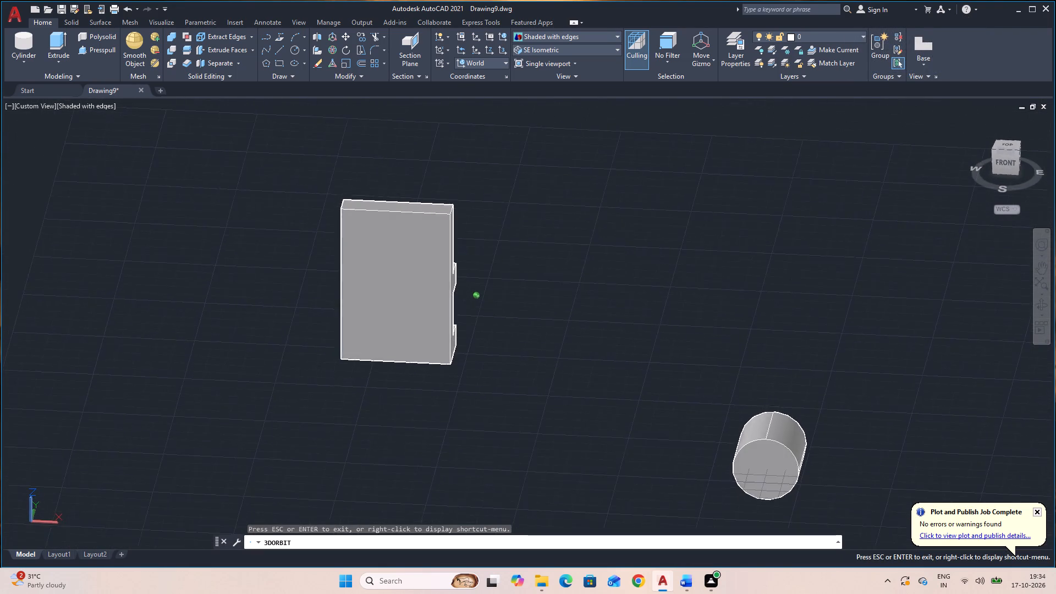
pyautogui.moveTo(720, 328); pyautogui.dragTo(718, 301)
pyautogui.moveTo(660, 294); pyautogui.dragTo(661, 296)
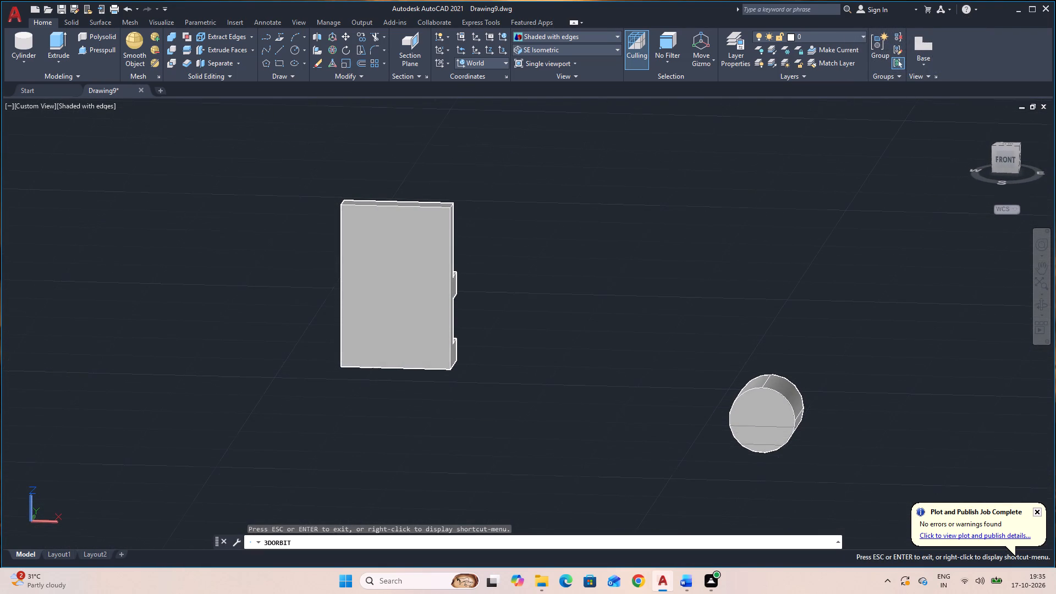
pyautogui.moveTo(661, 296); pyautogui.dragTo(707, 393)
pyautogui.moveTo(617, 335); pyautogui.dragTo(723, 397)
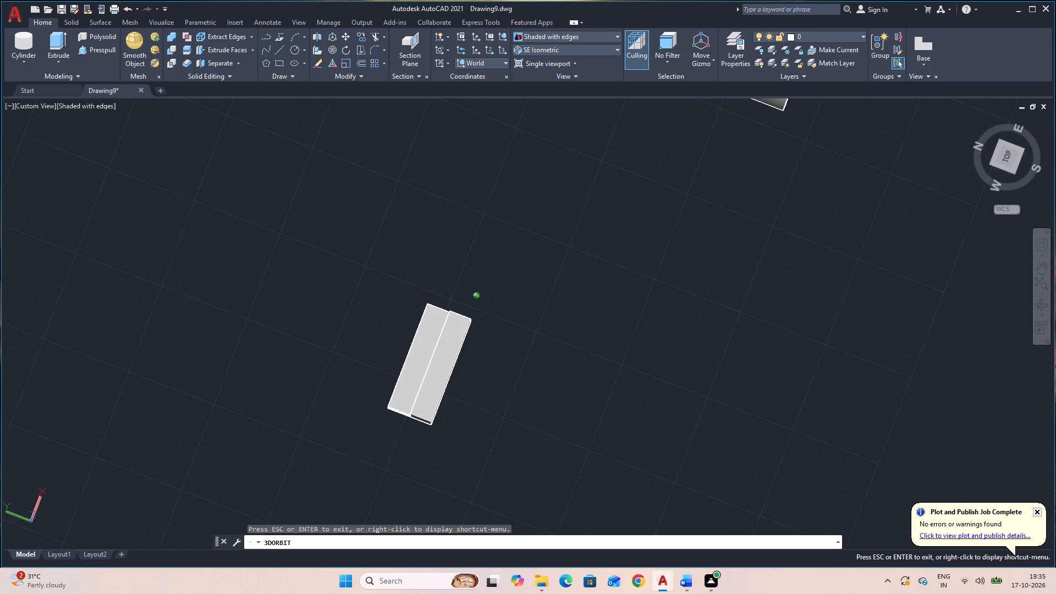
pyautogui.moveTo(723, 397); pyautogui.dragTo(663, 411)
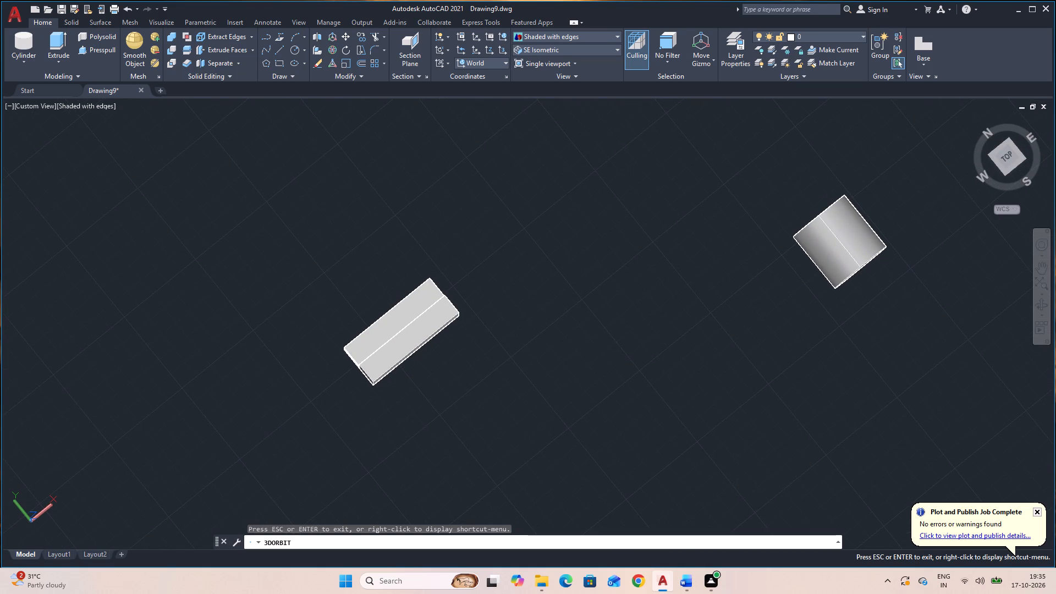
pyautogui.moveTo(744, 417); pyautogui.dragTo(682, 388)
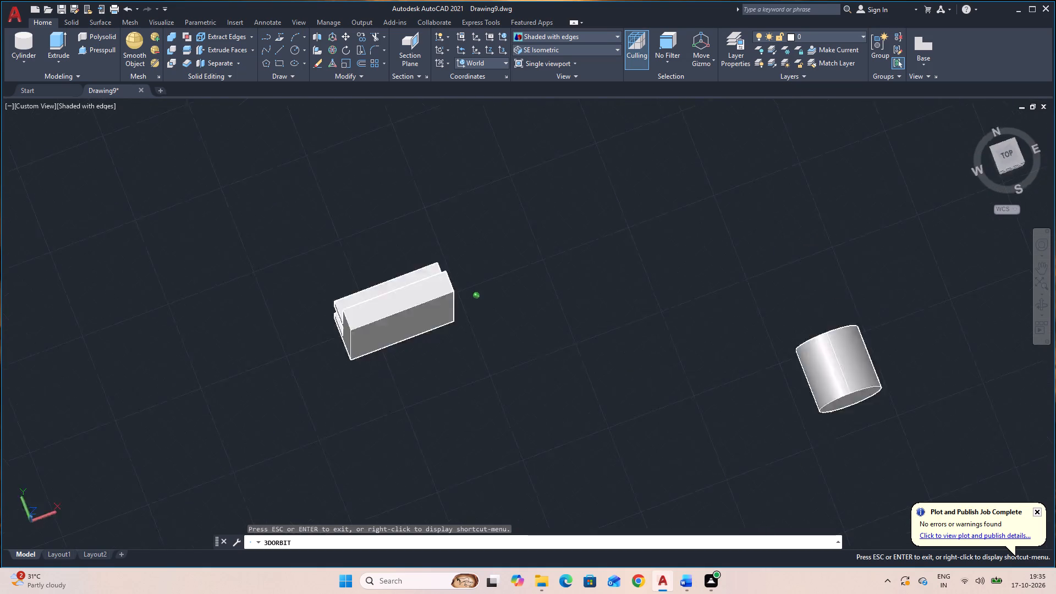
pyautogui.moveTo(682, 388); pyautogui.dragTo(713, 409)
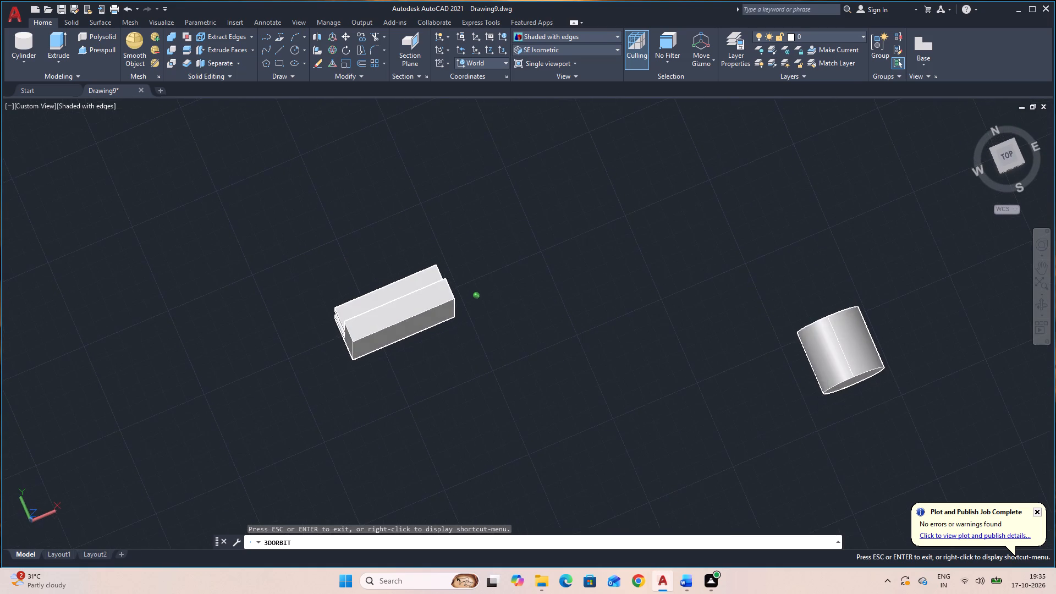
pyautogui.moveTo(713, 409); pyautogui.dragTo(607, 394)
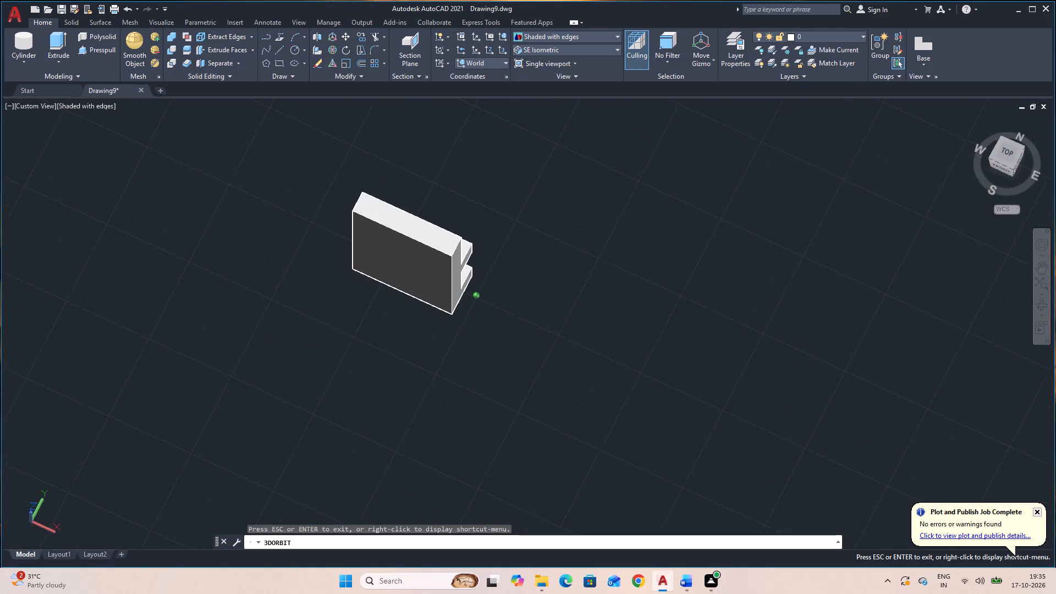
pyautogui.moveTo(607, 394); pyautogui.dragTo(450, 328)
pyautogui.press('Escape')
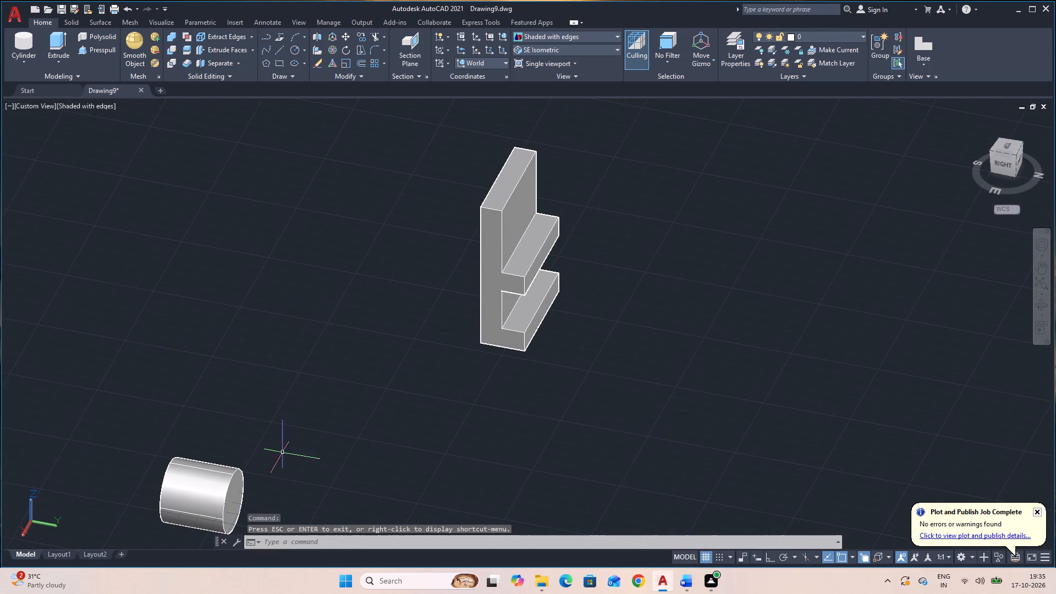
pyautogui.click(206, 475)
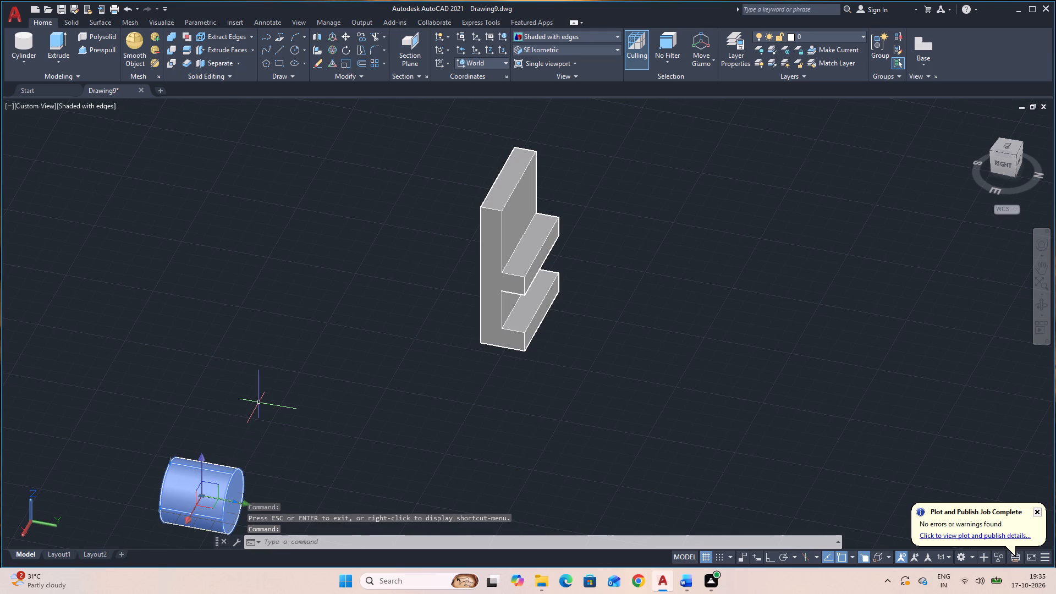
pyautogui.write('M')
pyautogui.press('space')
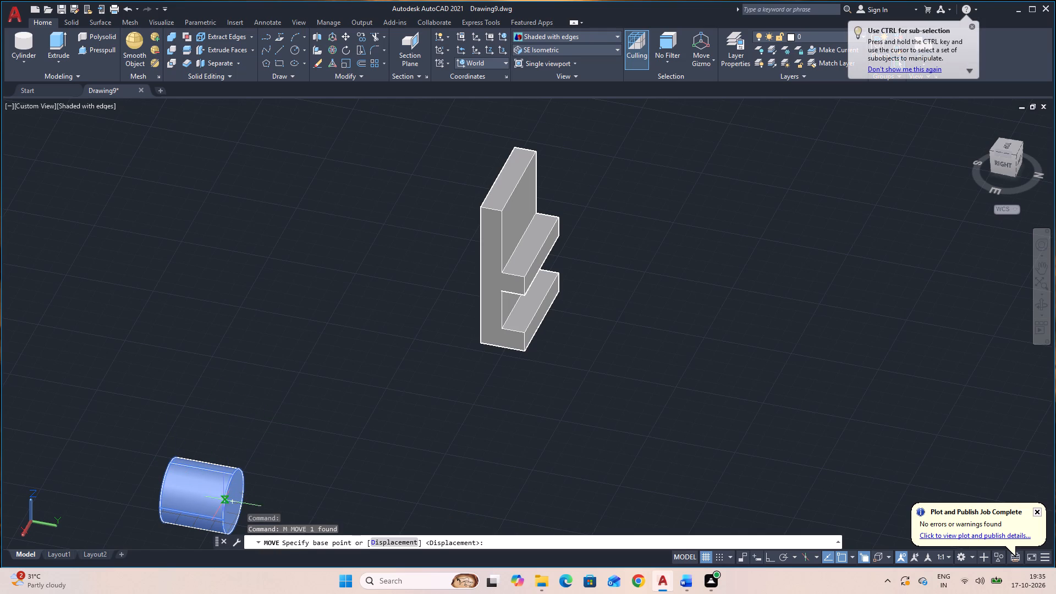
pyautogui.click(233, 503)
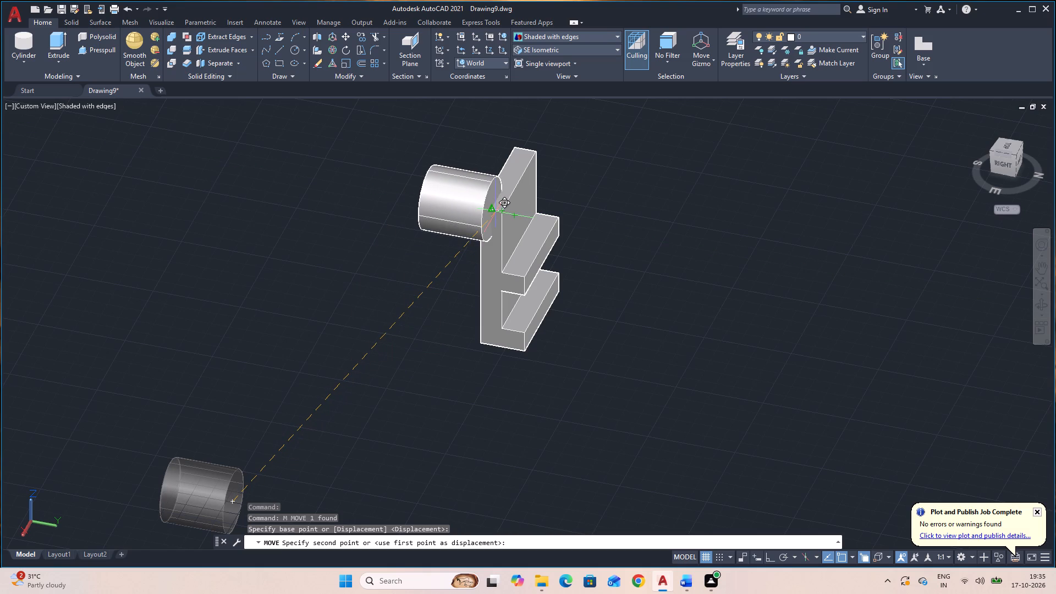
pyautogui.click(494, 211)
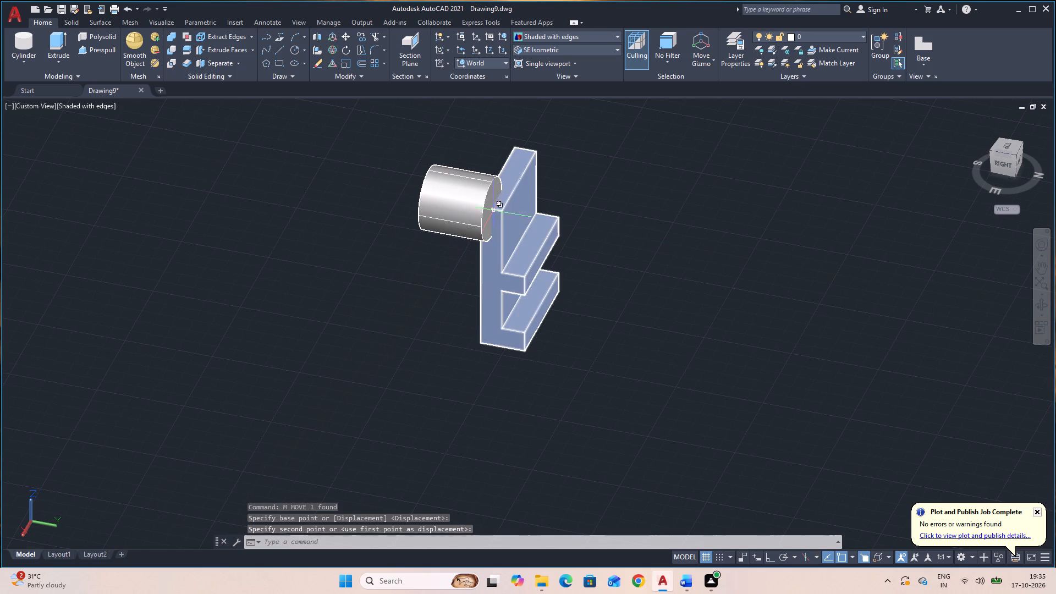
# Undo the recent cylinder moves and construction line edits, back to the cylinder's front face centred on the block's top right front corner.
pyautogui.click(463, 212)
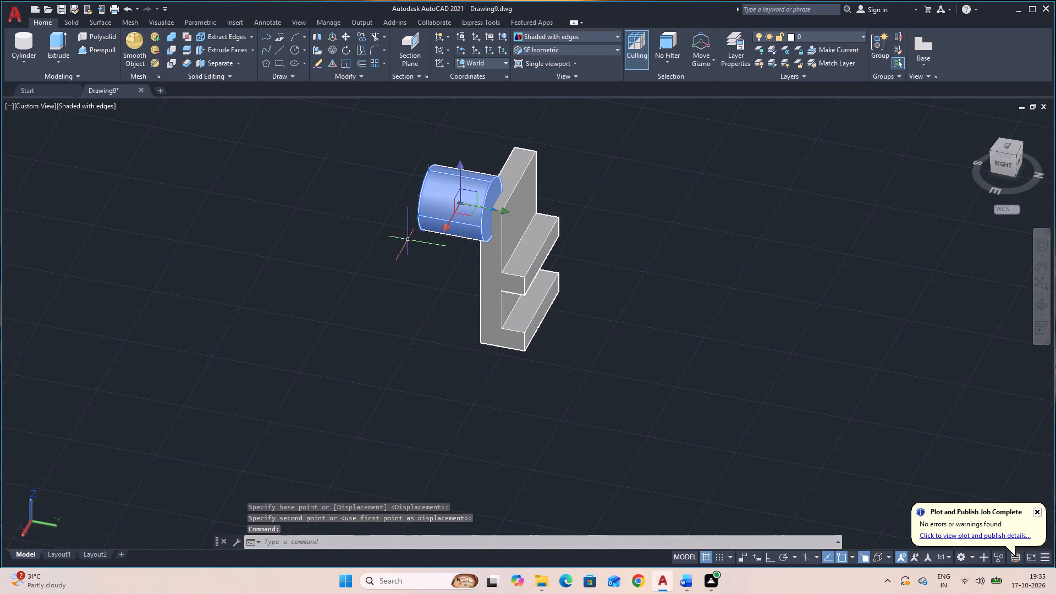
pyautogui.press('Escape')
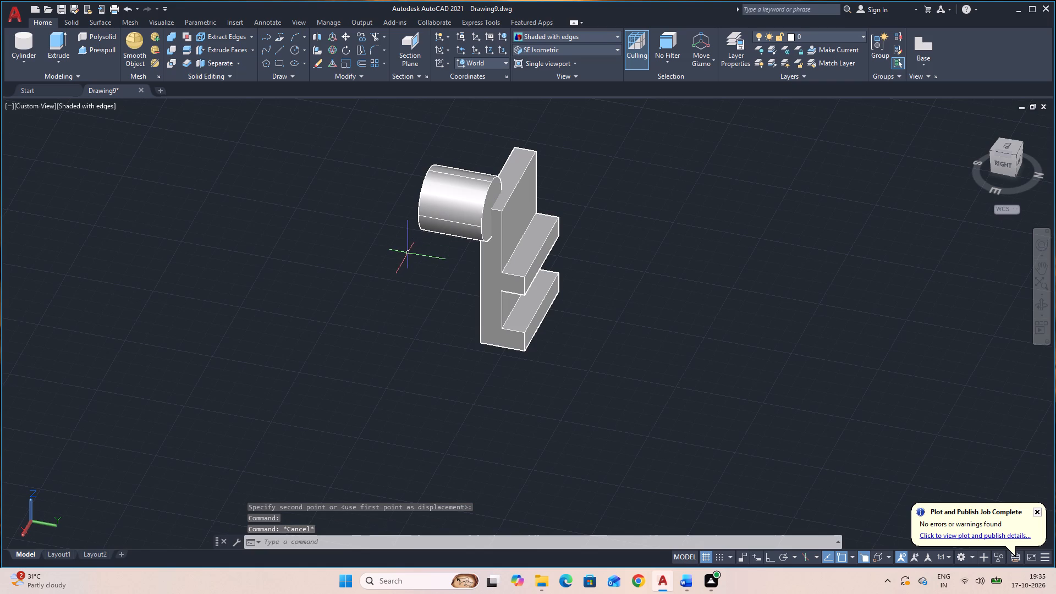
pyautogui.hotkey('ctrl', 'z')
pyautogui.hotkey('ctrl', 'z')
pyautogui.hotkey('ctrl', 'z')
pyautogui.hotkey('ctrl', 'z')
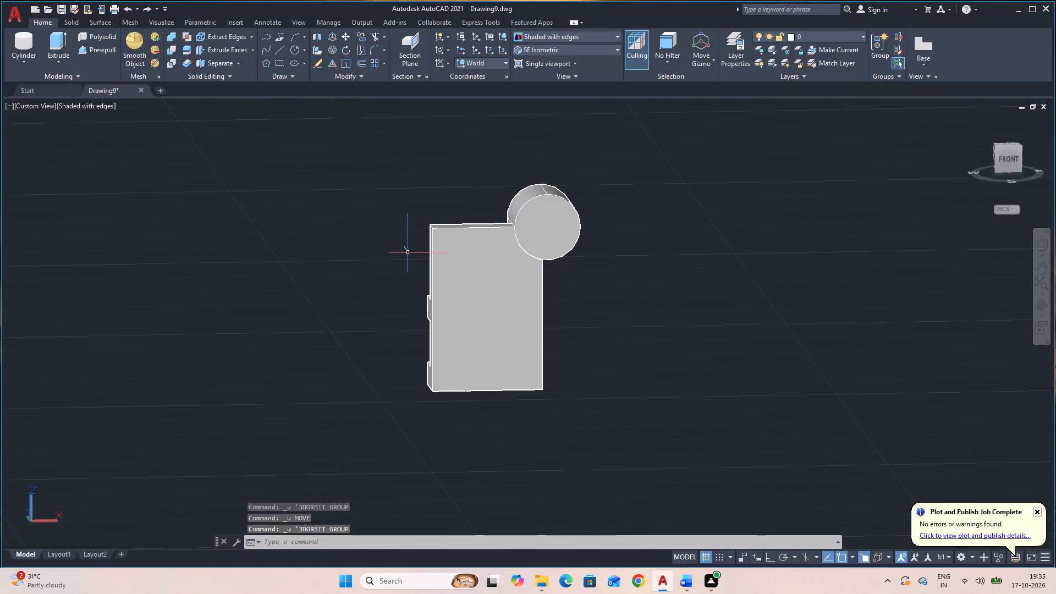
pyautogui.hotkey('ctrl', 'z')
pyautogui.hotkey('ctrl', 'z')
pyautogui.hotkey('ctrl', 'z')
pyautogui.hotkey('ctrl', 'z')
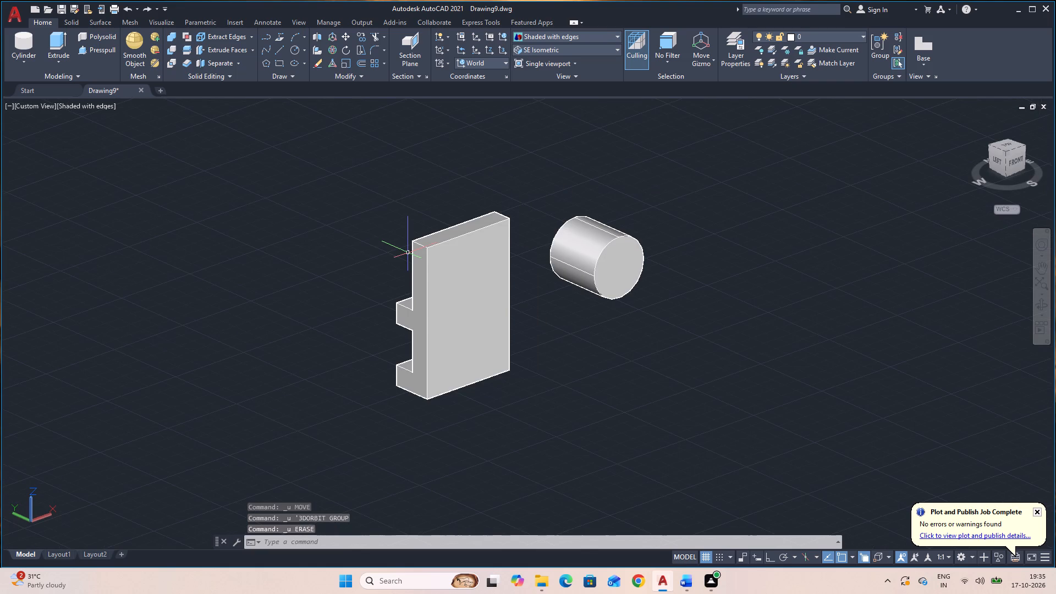
pyautogui.hotkey('ctrl', 'z')
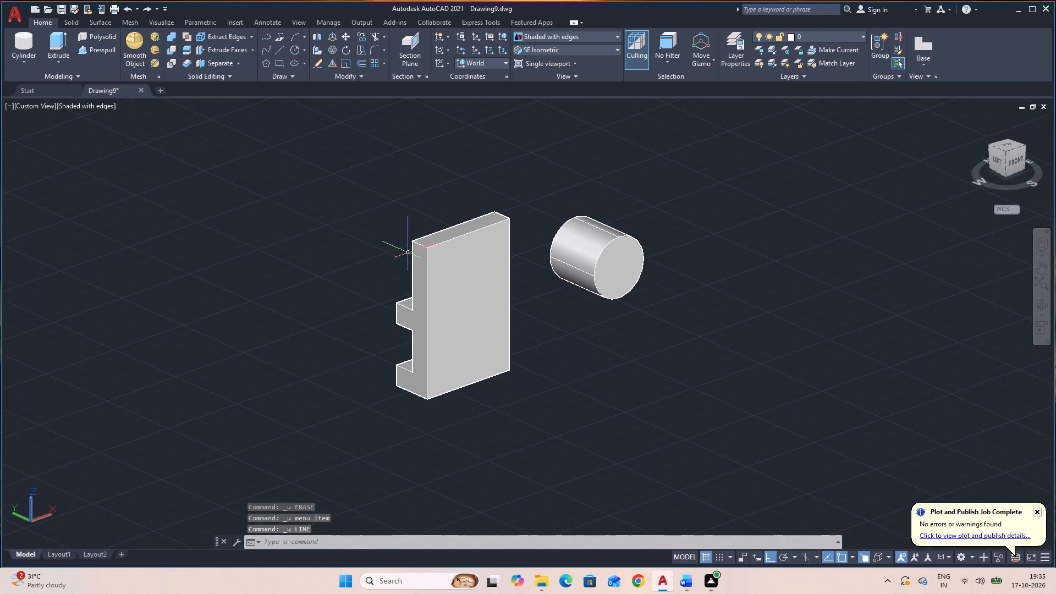
pyautogui.hotkey('ctrl', 'z')
pyautogui.hotkey('ctrl', 'z')
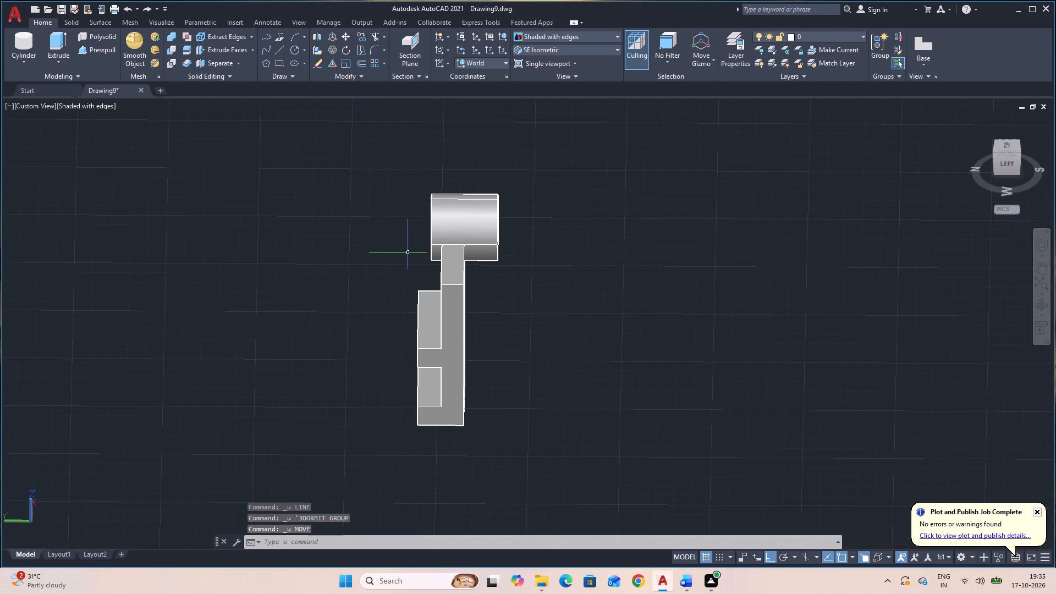
pyautogui.hotkey('ctrl', 'z')
pyautogui.hotkey('ctrl', 'z')
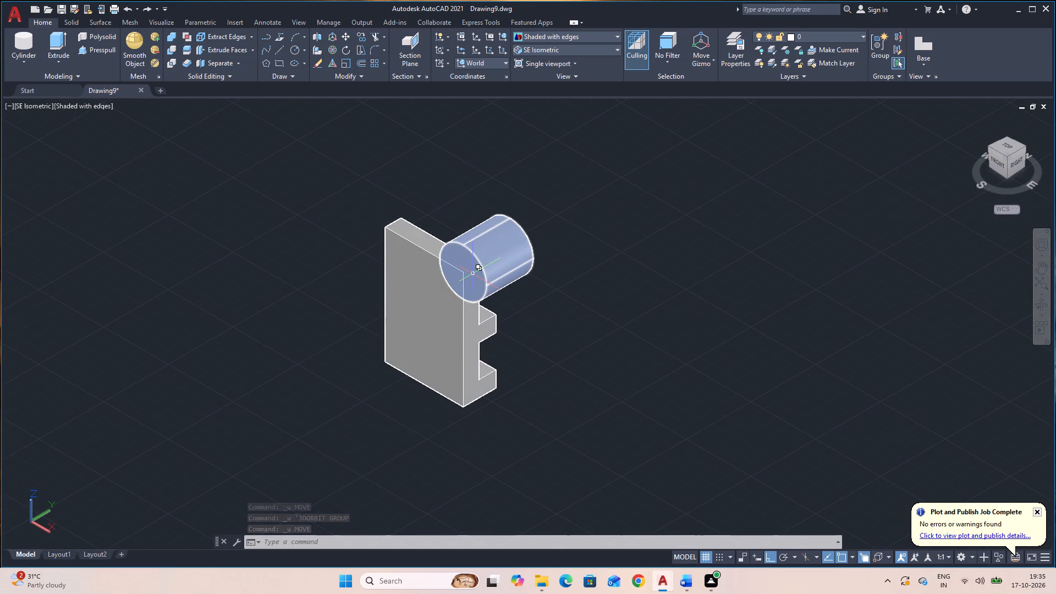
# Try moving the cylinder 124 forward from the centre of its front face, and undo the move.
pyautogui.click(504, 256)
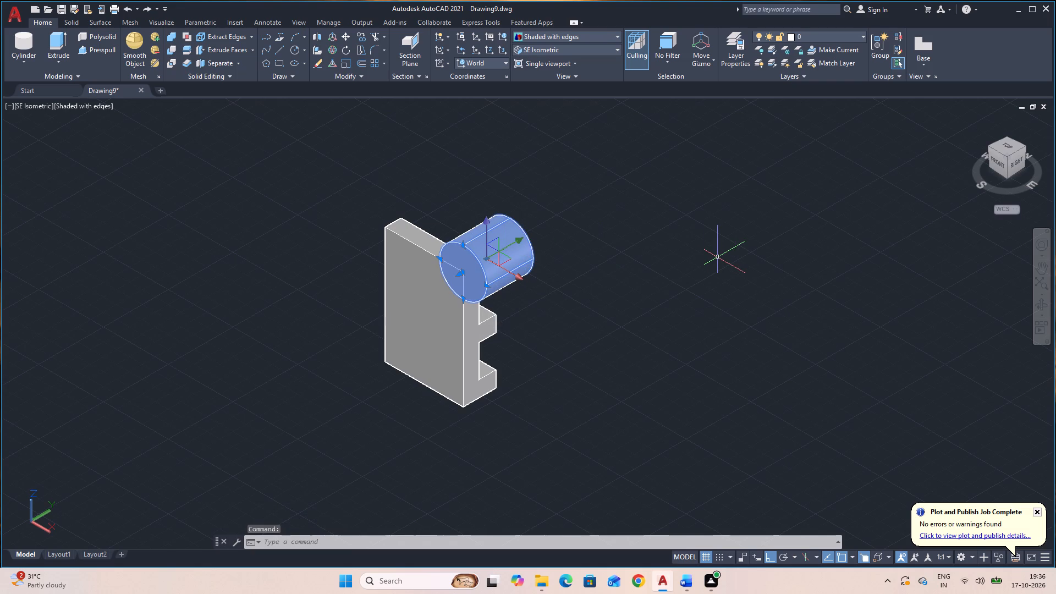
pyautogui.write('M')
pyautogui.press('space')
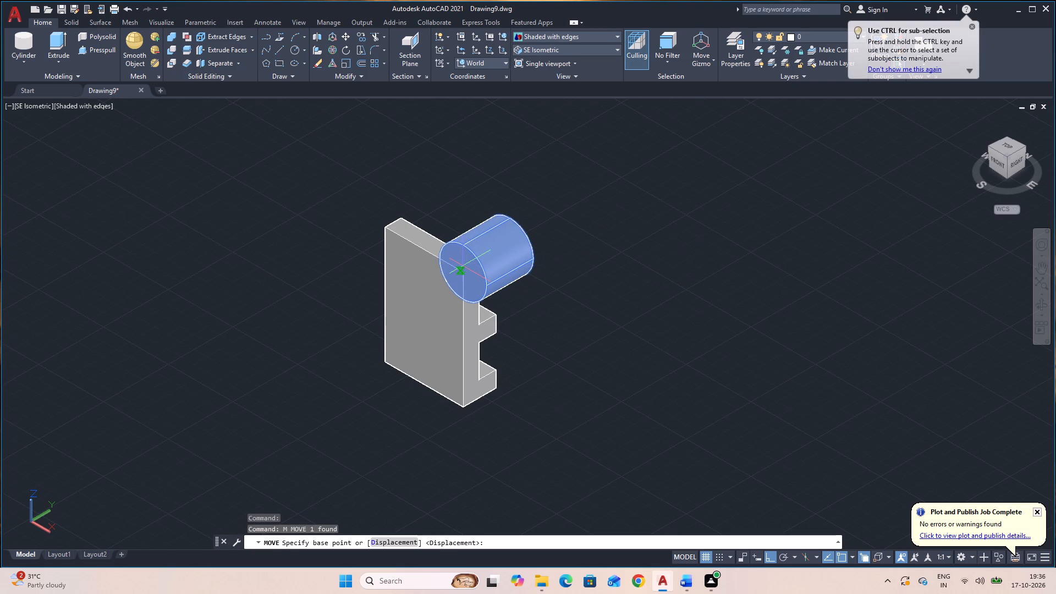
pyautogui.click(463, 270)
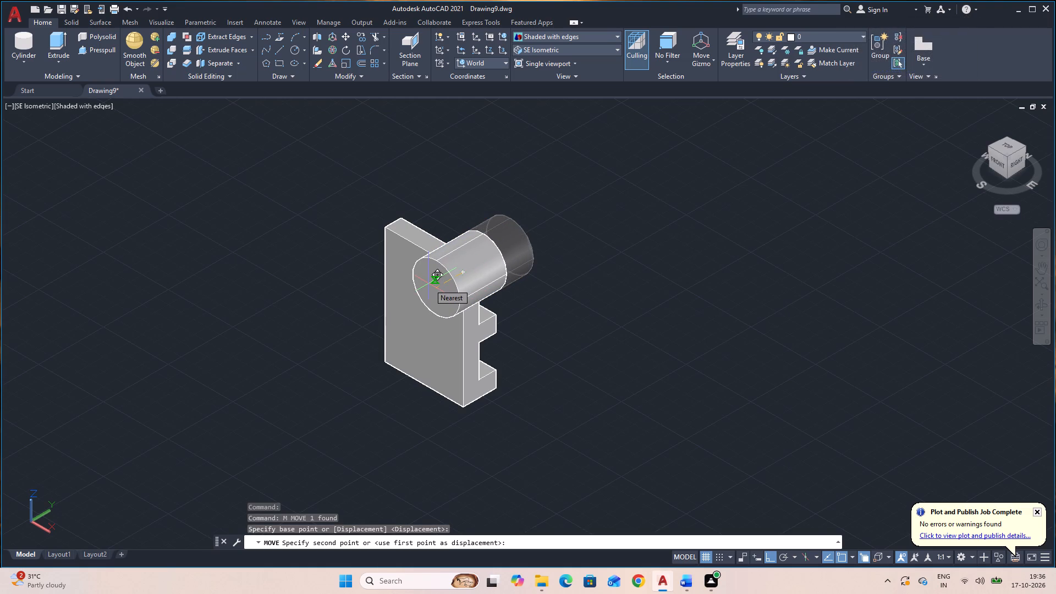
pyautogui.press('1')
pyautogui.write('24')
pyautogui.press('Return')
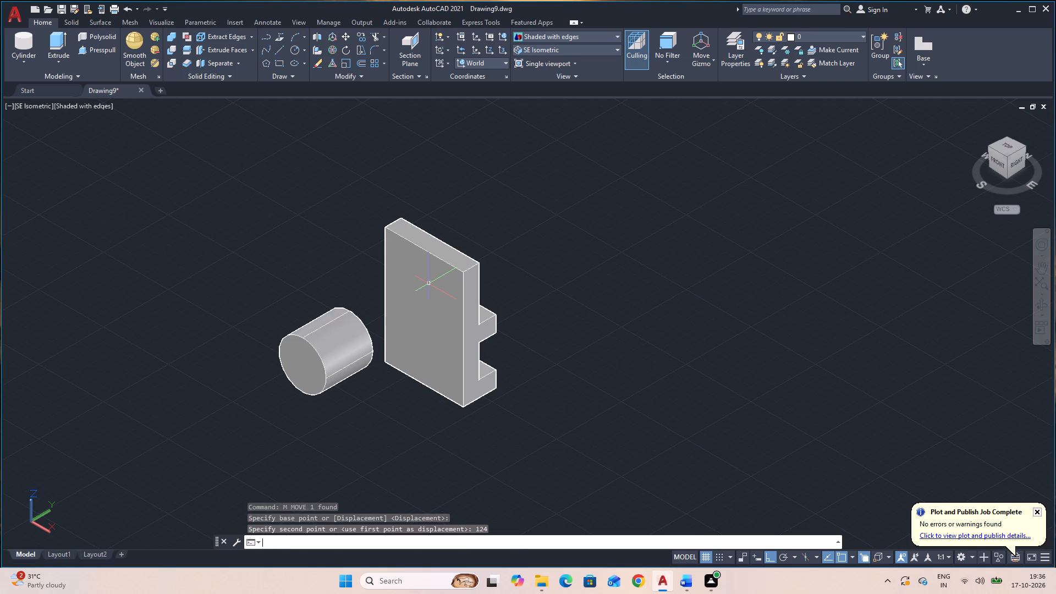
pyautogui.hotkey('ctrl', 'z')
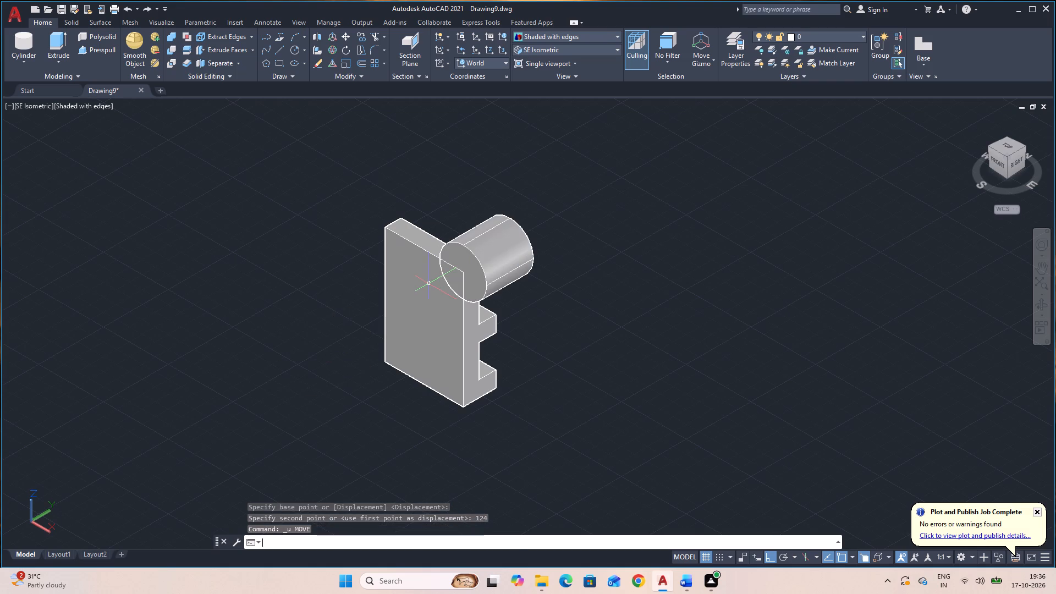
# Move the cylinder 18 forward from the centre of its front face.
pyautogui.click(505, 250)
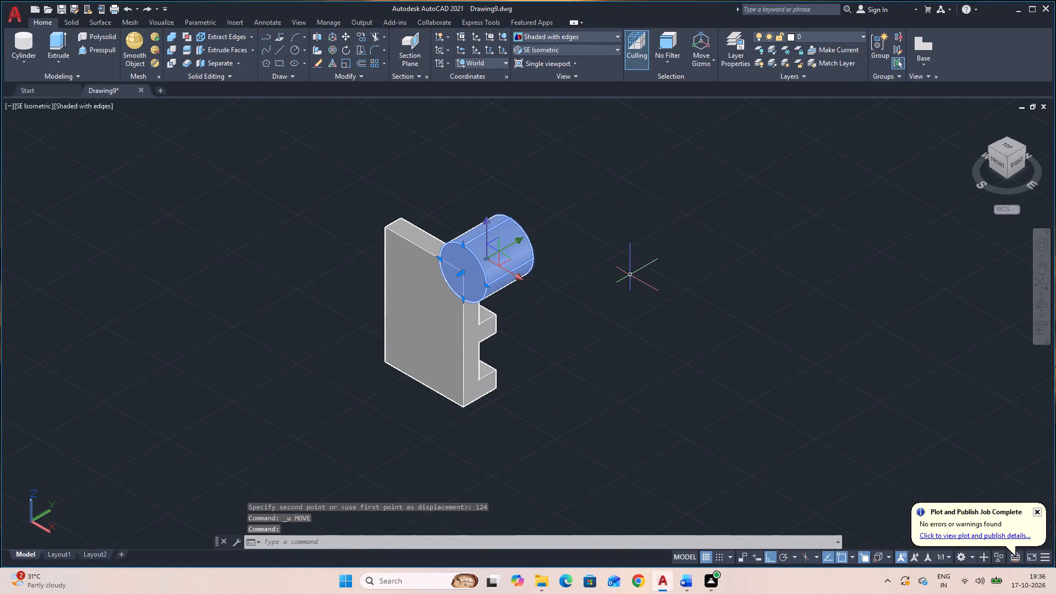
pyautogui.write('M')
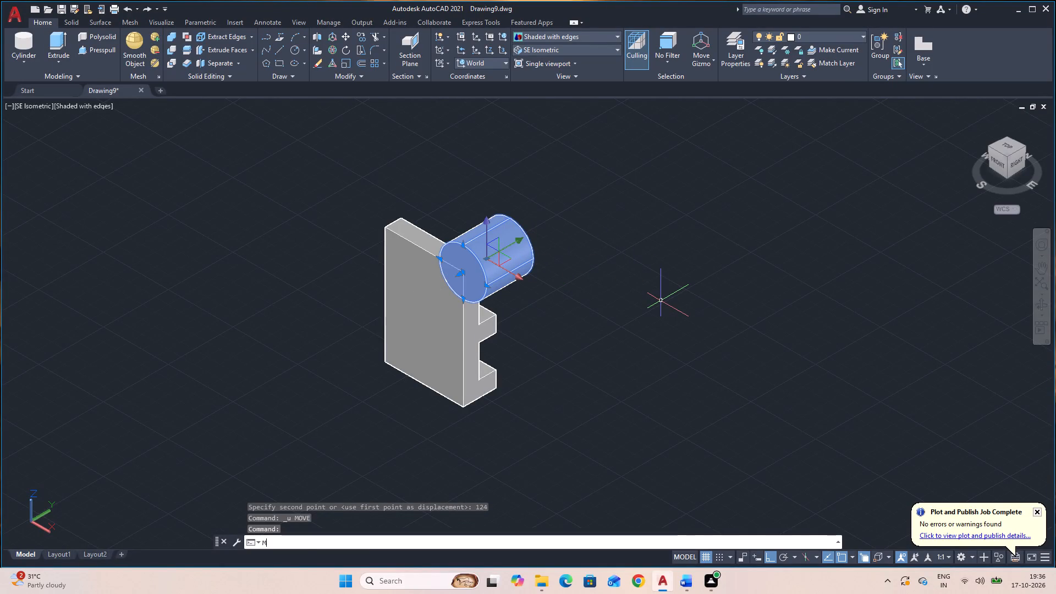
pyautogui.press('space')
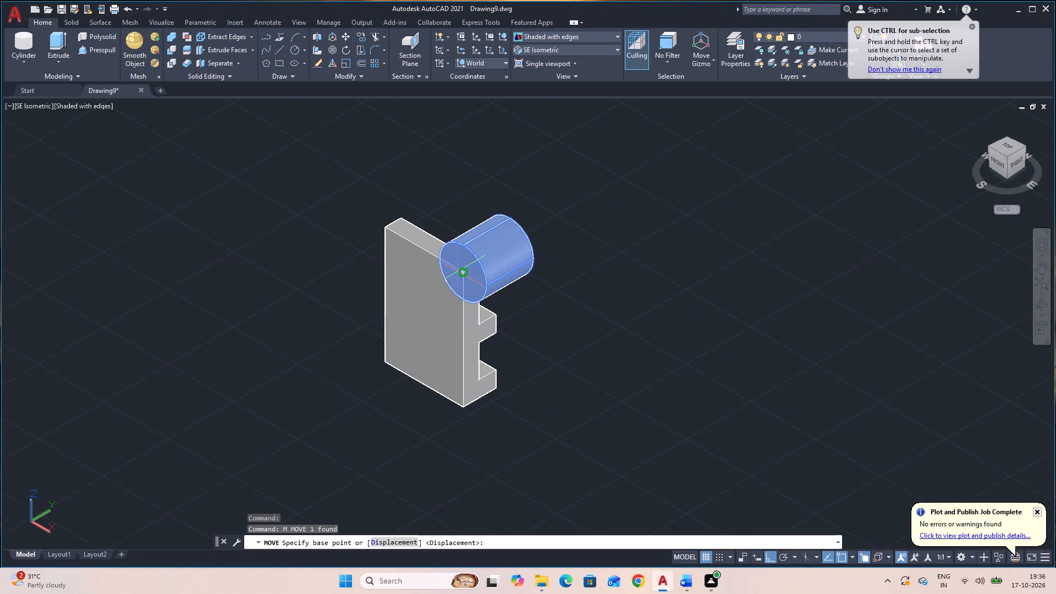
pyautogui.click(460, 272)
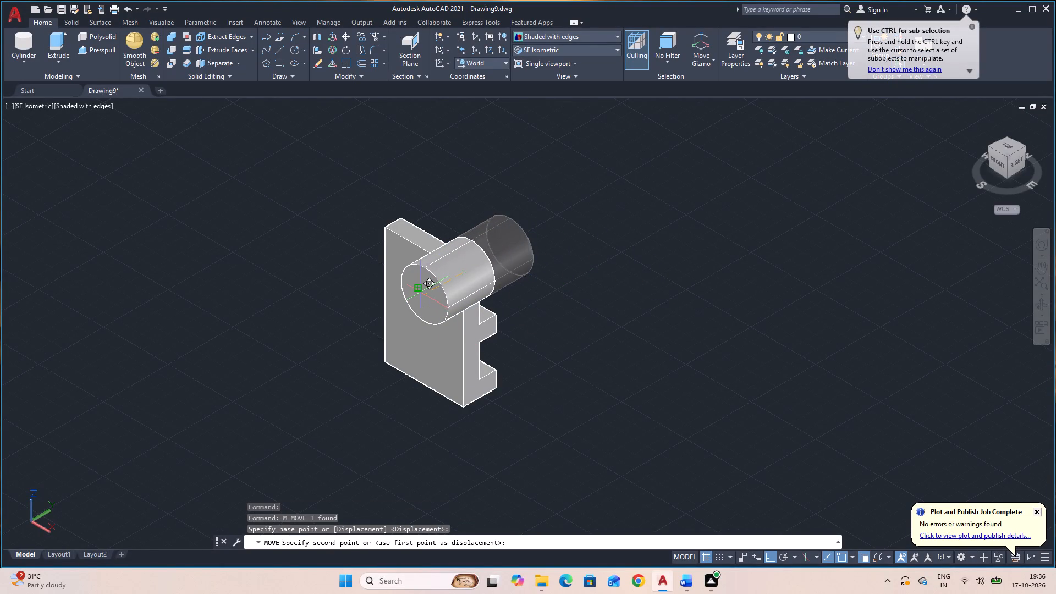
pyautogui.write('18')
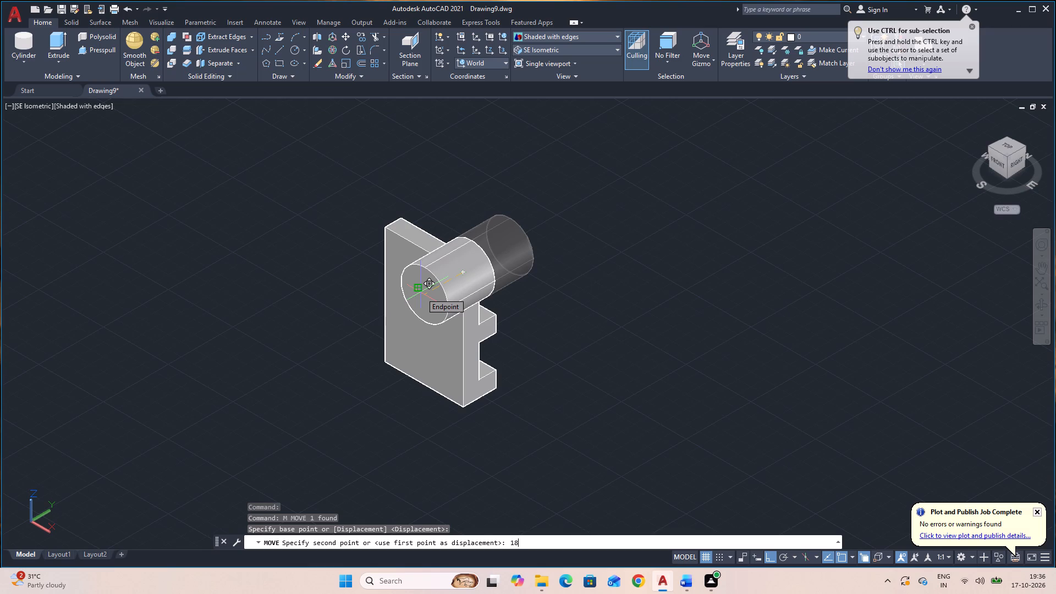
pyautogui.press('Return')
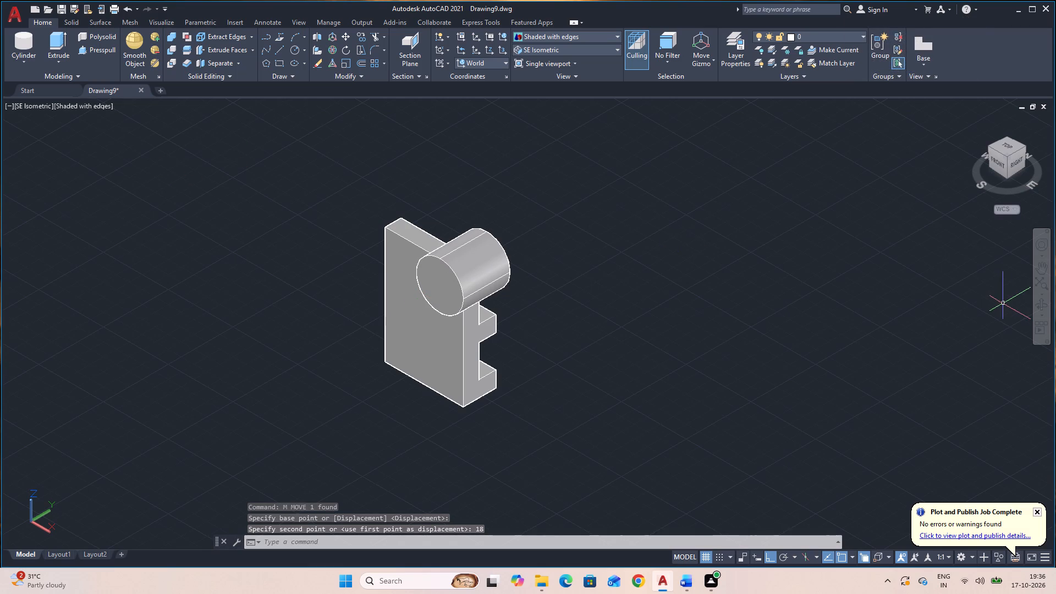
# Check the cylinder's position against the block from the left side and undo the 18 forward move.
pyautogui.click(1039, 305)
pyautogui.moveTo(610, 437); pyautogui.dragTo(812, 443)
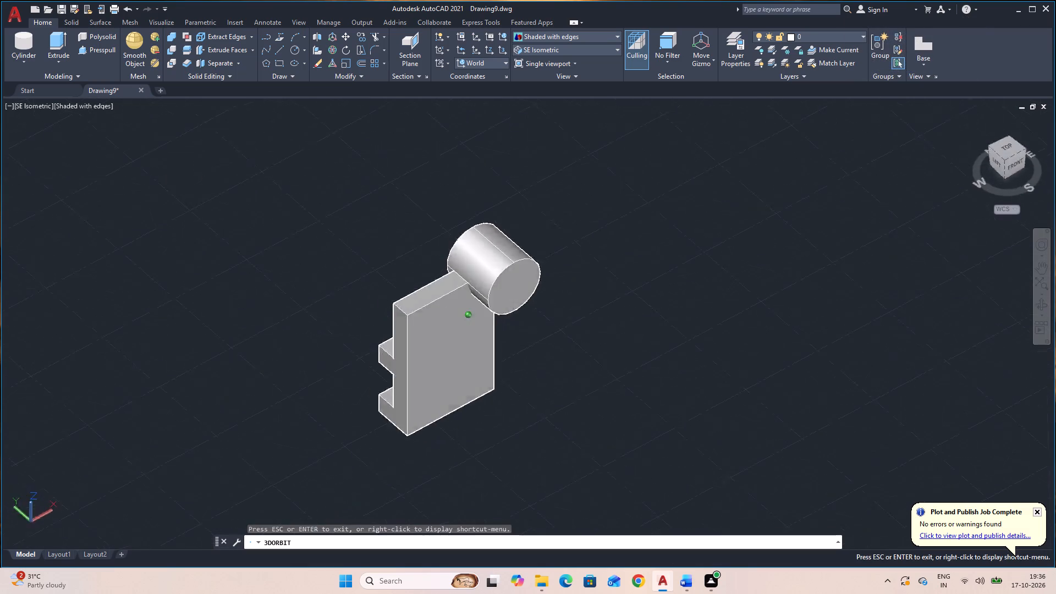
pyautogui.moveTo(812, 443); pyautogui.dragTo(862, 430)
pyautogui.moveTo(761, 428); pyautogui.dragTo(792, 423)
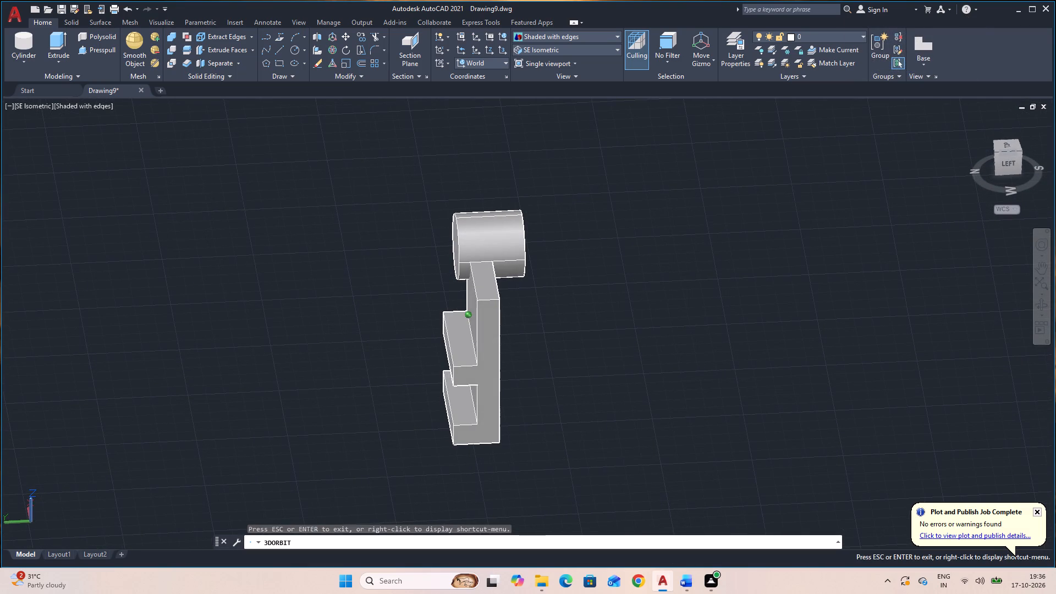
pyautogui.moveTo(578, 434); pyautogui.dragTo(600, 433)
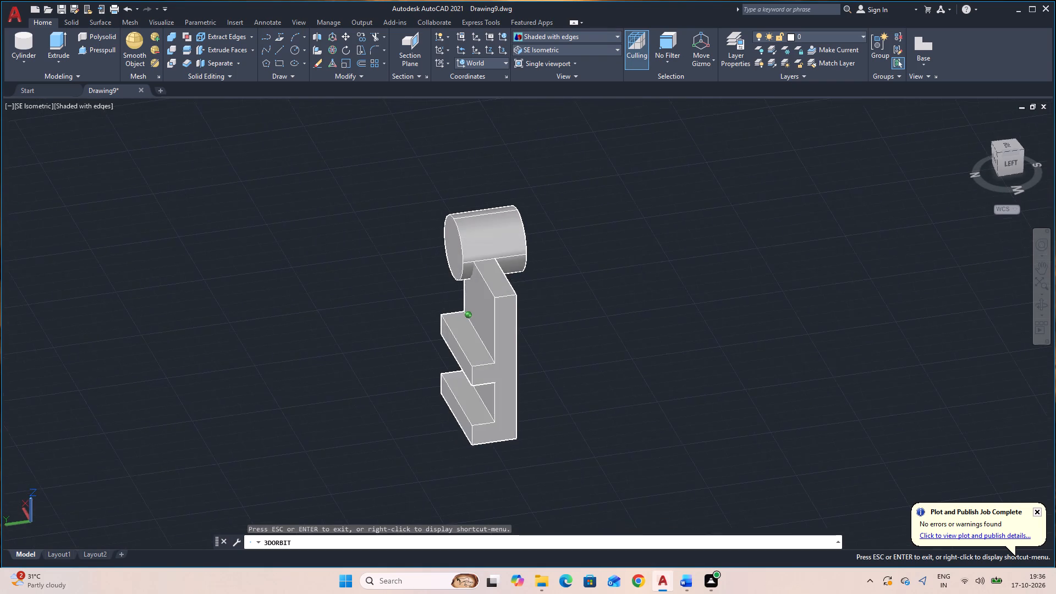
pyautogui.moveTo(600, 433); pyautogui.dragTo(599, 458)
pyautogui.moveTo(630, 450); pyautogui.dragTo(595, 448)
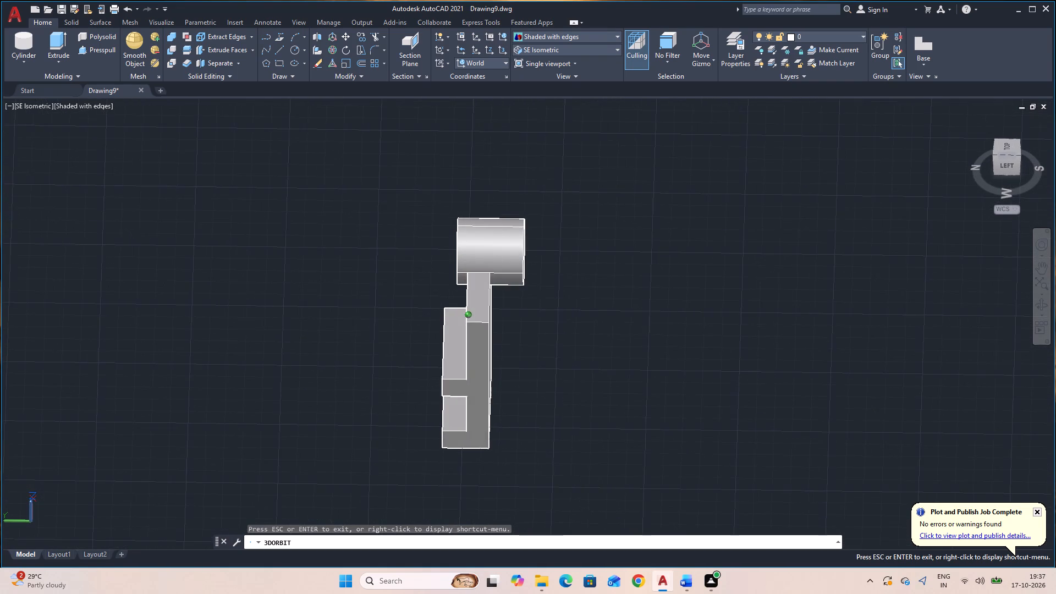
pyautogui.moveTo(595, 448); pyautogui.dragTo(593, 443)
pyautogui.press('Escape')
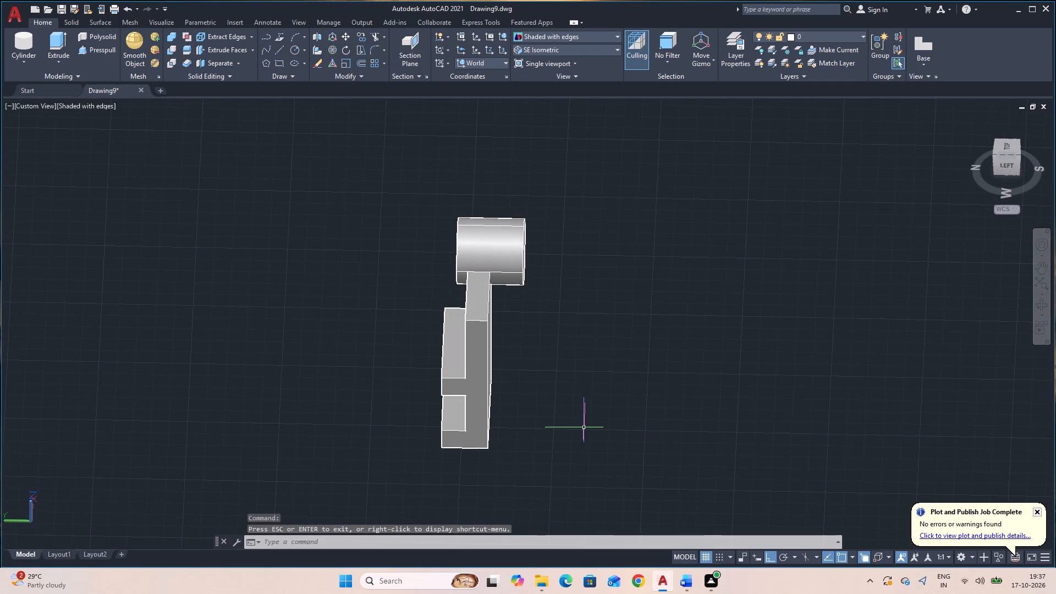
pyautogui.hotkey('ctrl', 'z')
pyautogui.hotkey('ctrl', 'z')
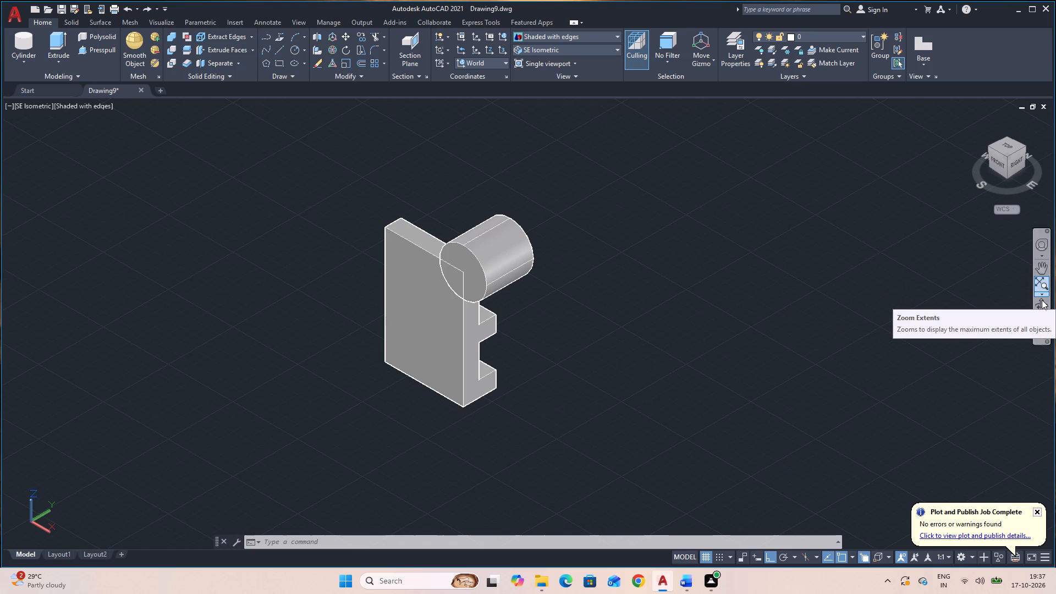
# Move the cylinder straight backward from the centre of its front face, clear of the block.
pyautogui.click(507, 253)
pyautogui.write('M')
pyautogui.press('space')
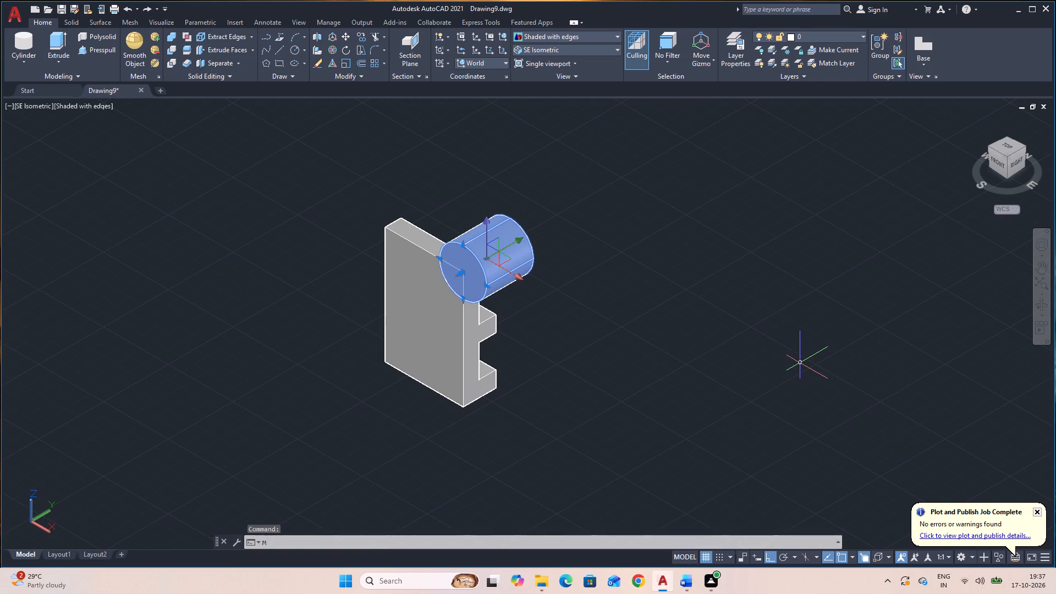
pyautogui.click(463, 269)
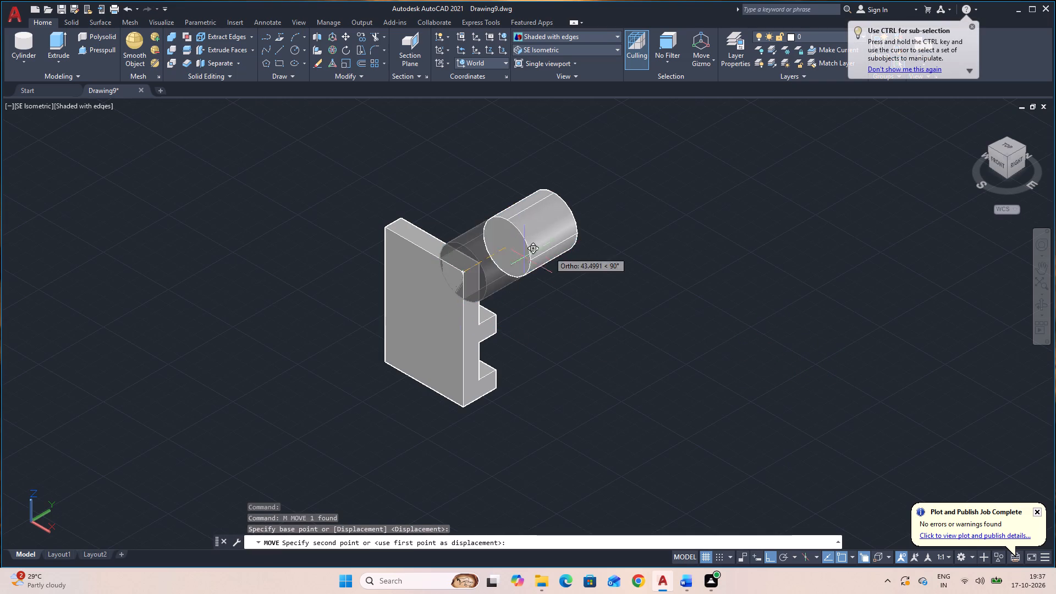
pyautogui.click(579, 243)
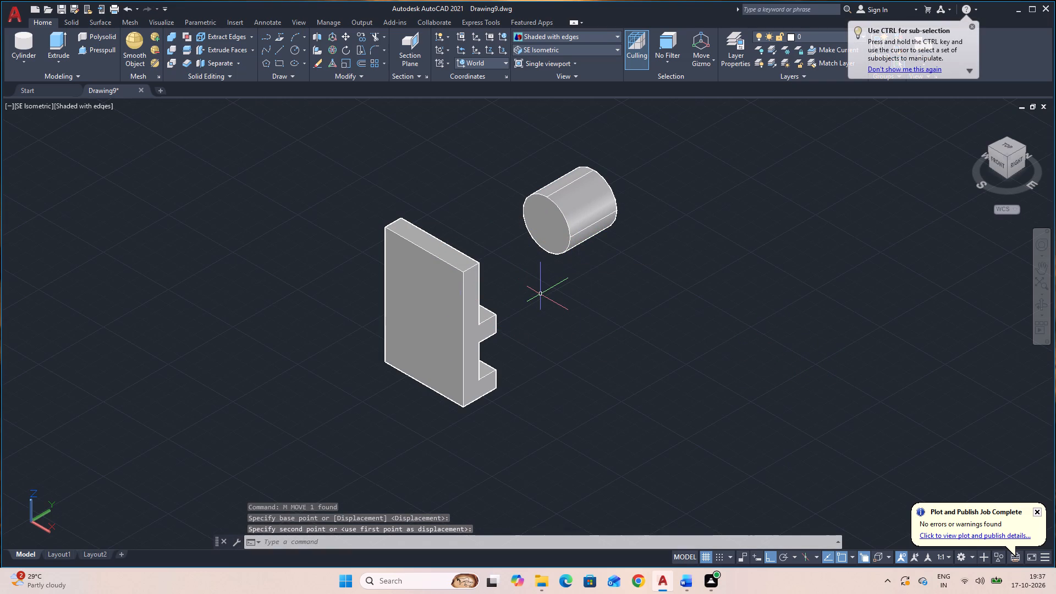
# Draw a line 18 long from the block's top right front corner along the top front edge, continuing across the top face to the rear edge.
pyautogui.write('L')
pyautogui.press('space')
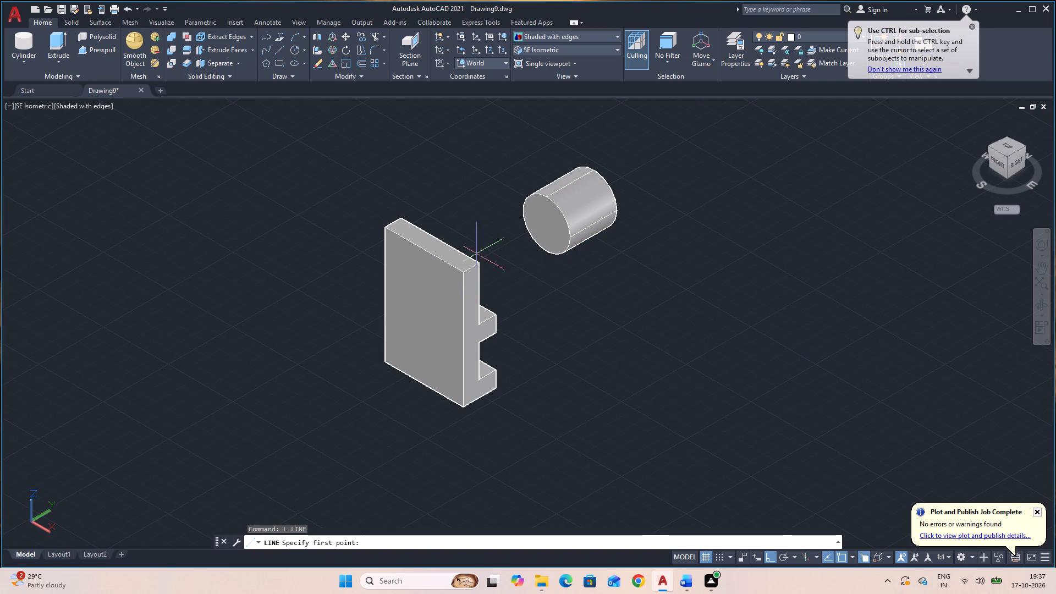
pyautogui.click(462, 271)
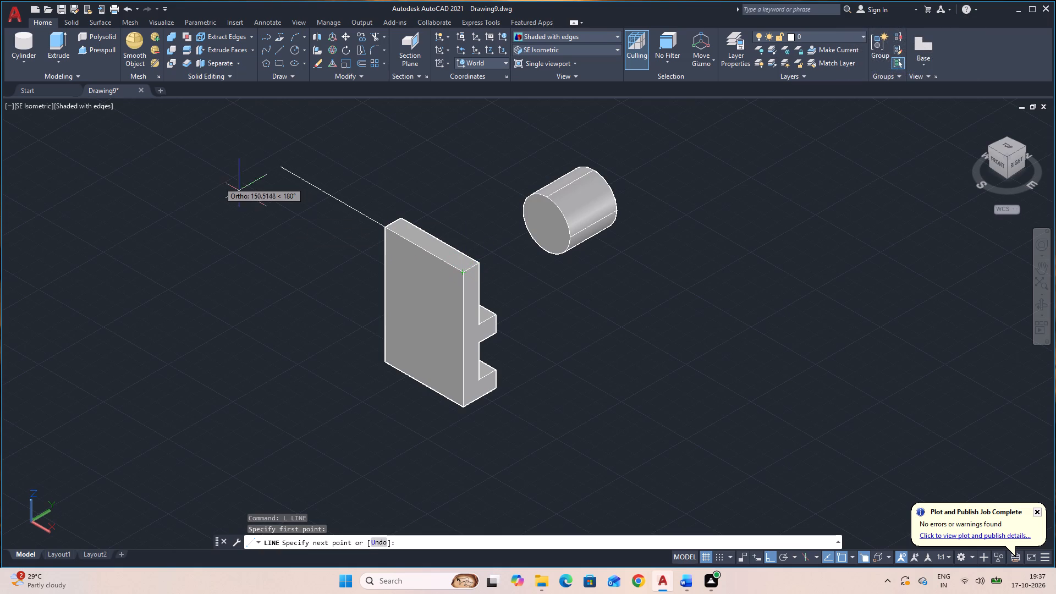
pyautogui.write('18')
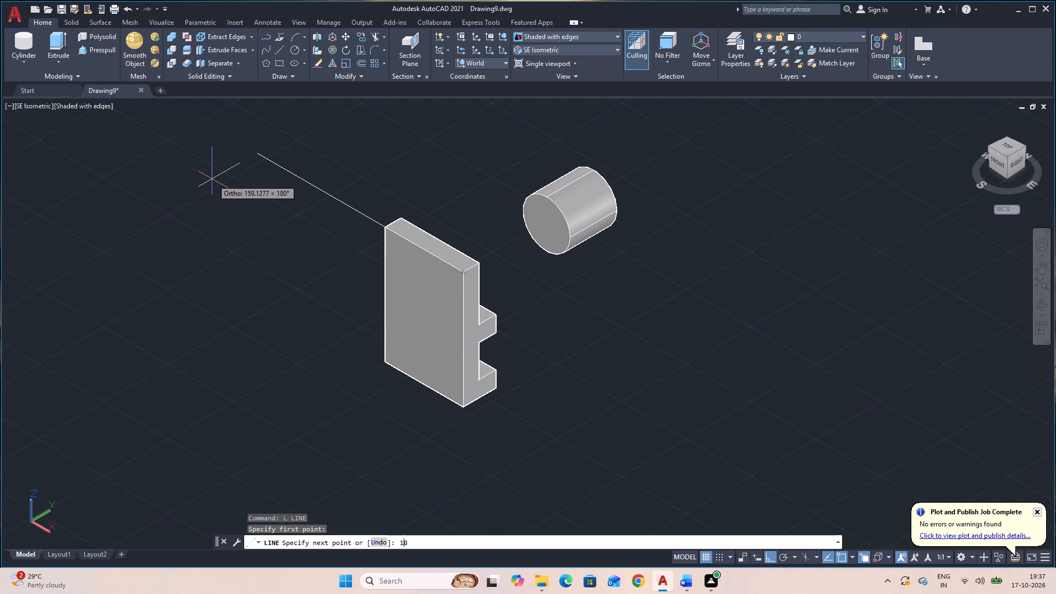
pyautogui.press('Return')
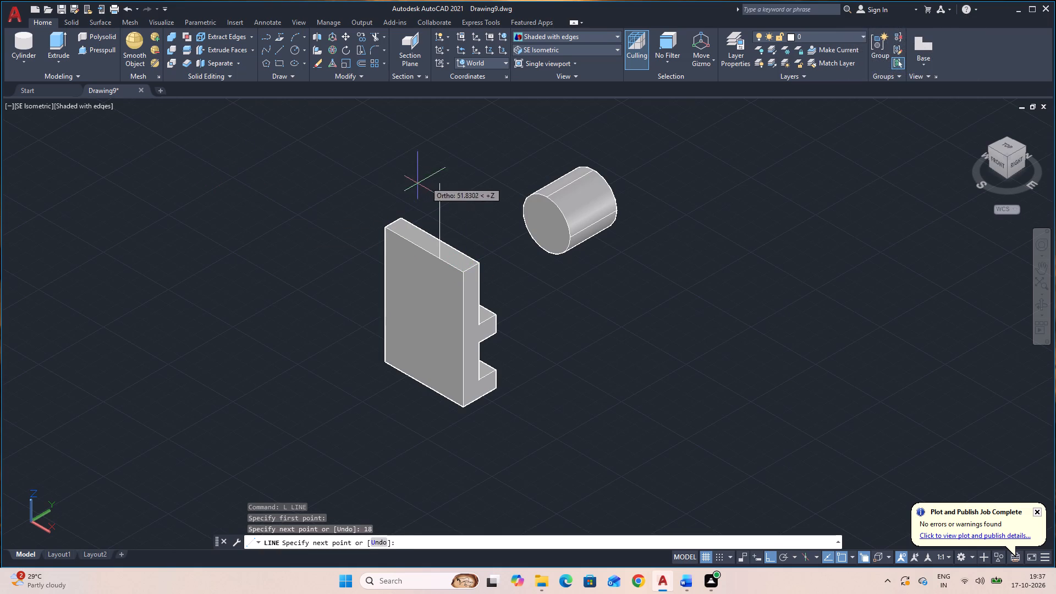
pyautogui.click(456, 248)
pyautogui.press('Escape')
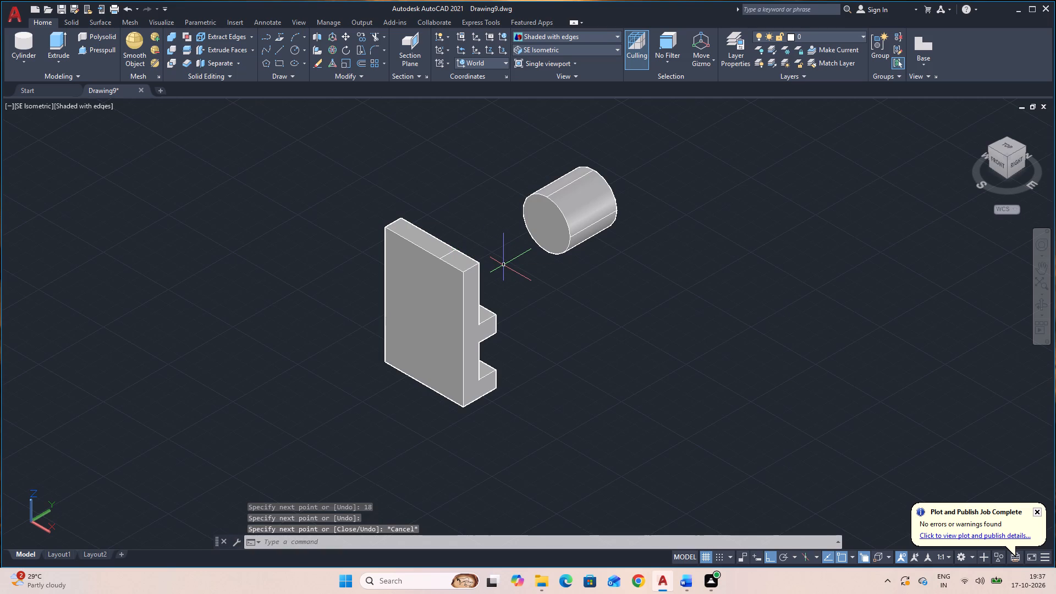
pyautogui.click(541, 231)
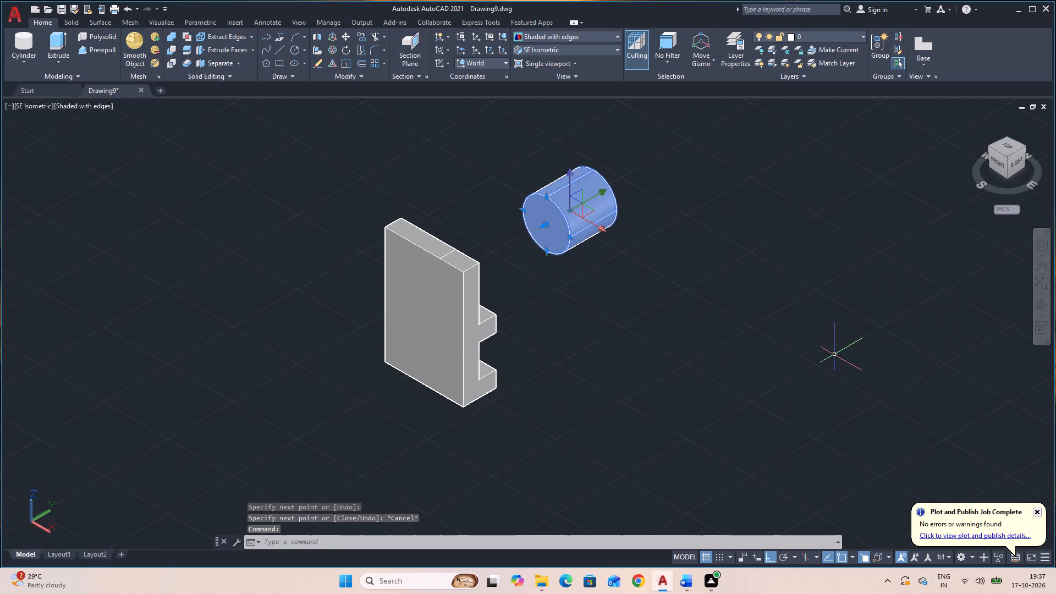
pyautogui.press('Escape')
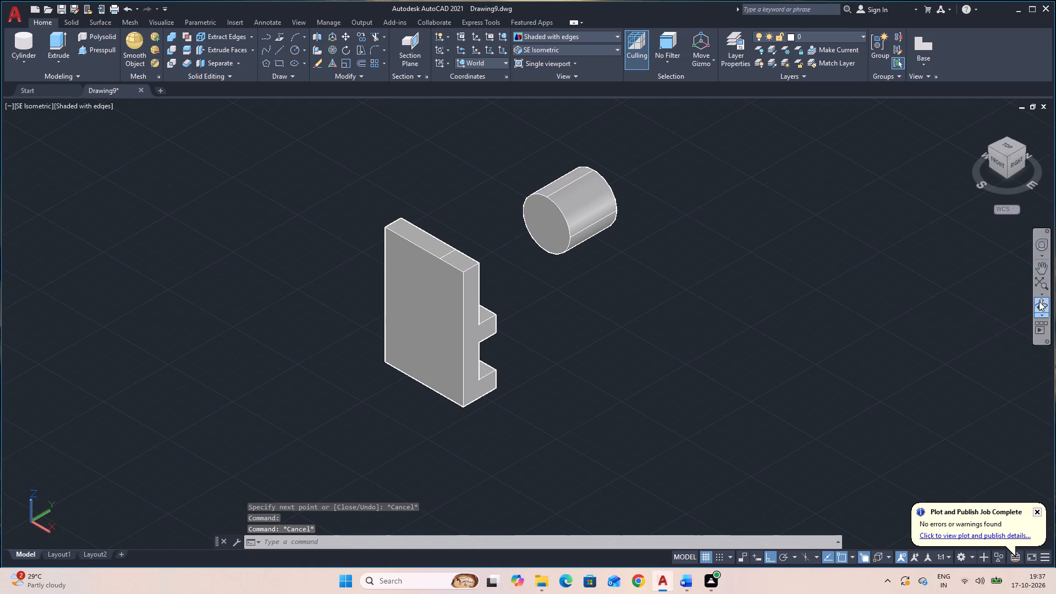
# Draw a line 18 long straight backward along the cylinder's side, starting from the left quadrant of its front face.
pyautogui.click(1039, 301)
pyautogui.moveTo(739, 427); pyautogui.dragTo(928, 398)
pyautogui.moveTo(627, 468); pyautogui.dragTo(765, 466)
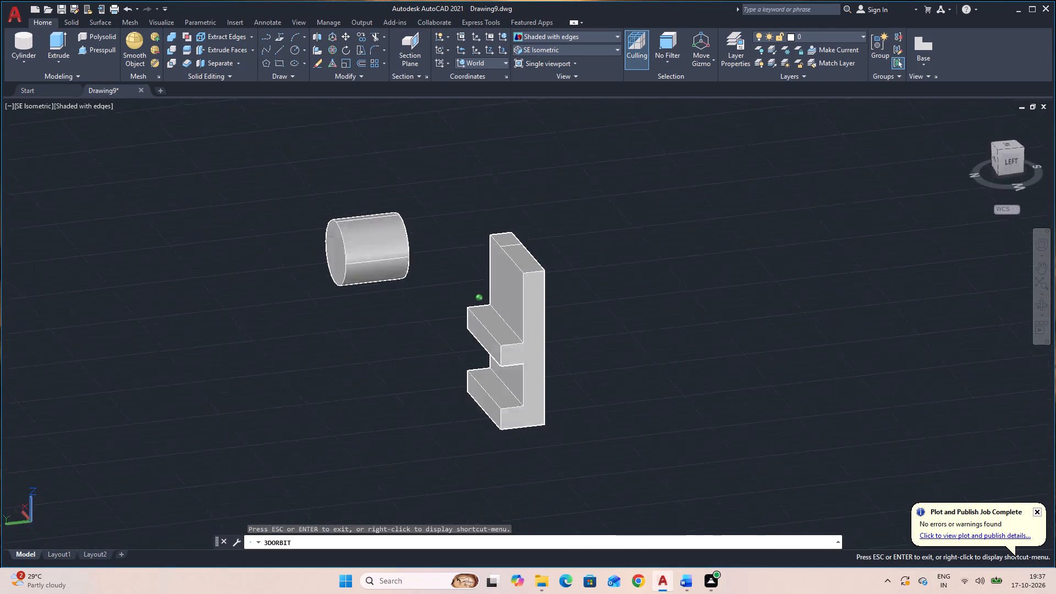
pyautogui.moveTo(765, 466); pyautogui.dragTo(767, 466)
pyautogui.moveTo(331, 458); pyautogui.dragTo(337, 463)
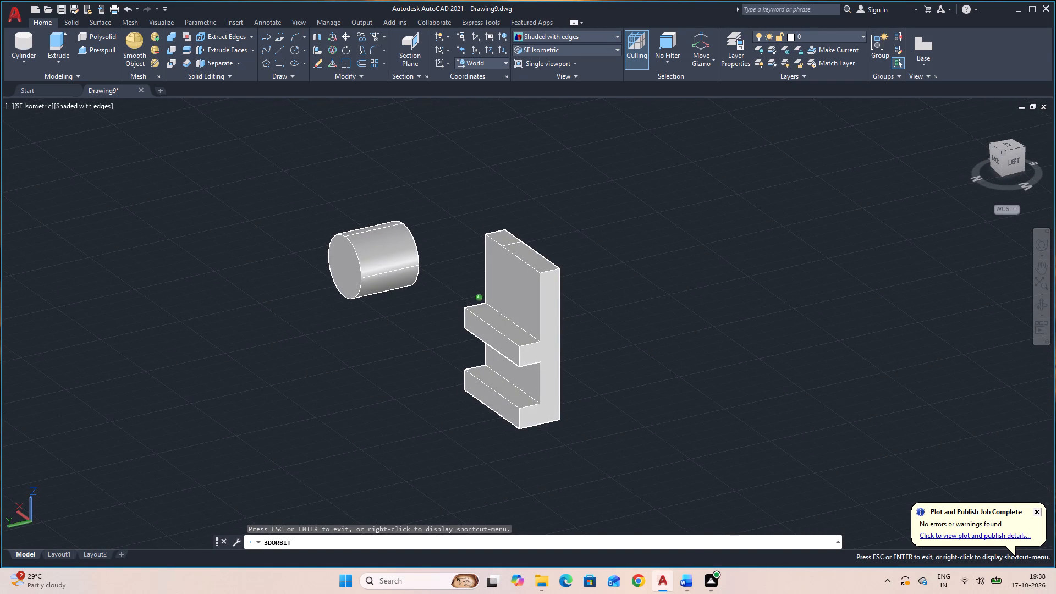
pyautogui.press('Escape')
pyautogui.write('L')
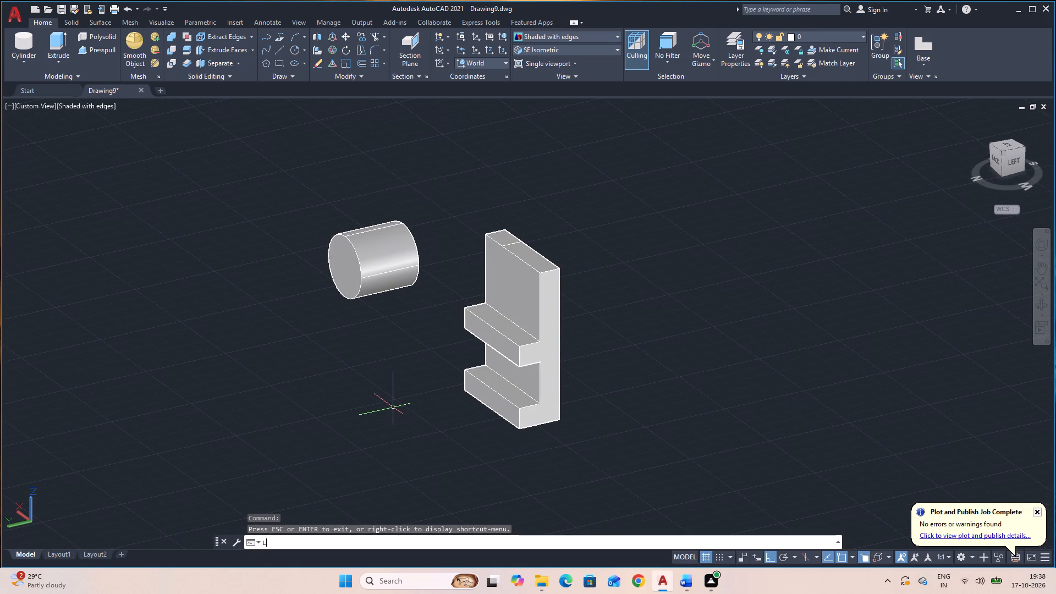
pyautogui.press('space')
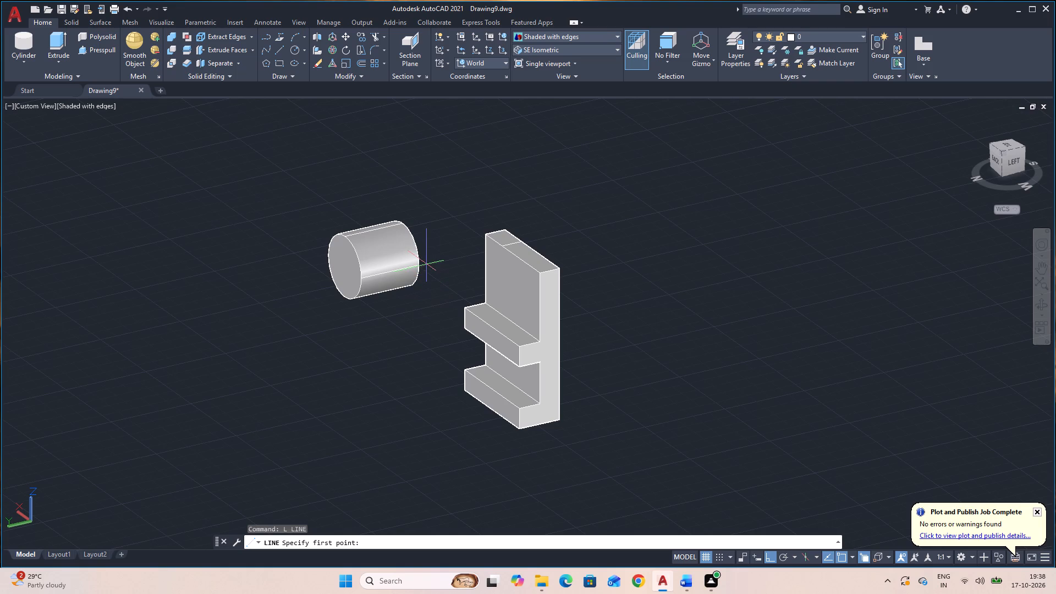
pyautogui.click(422, 265)
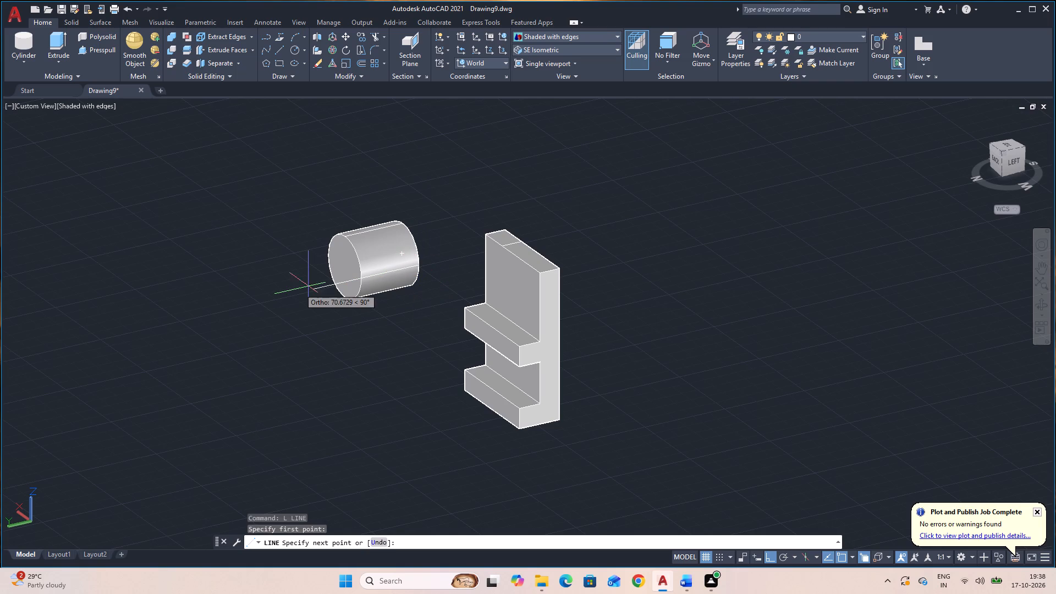
pyautogui.write('18')
pyautogui.press('Return')
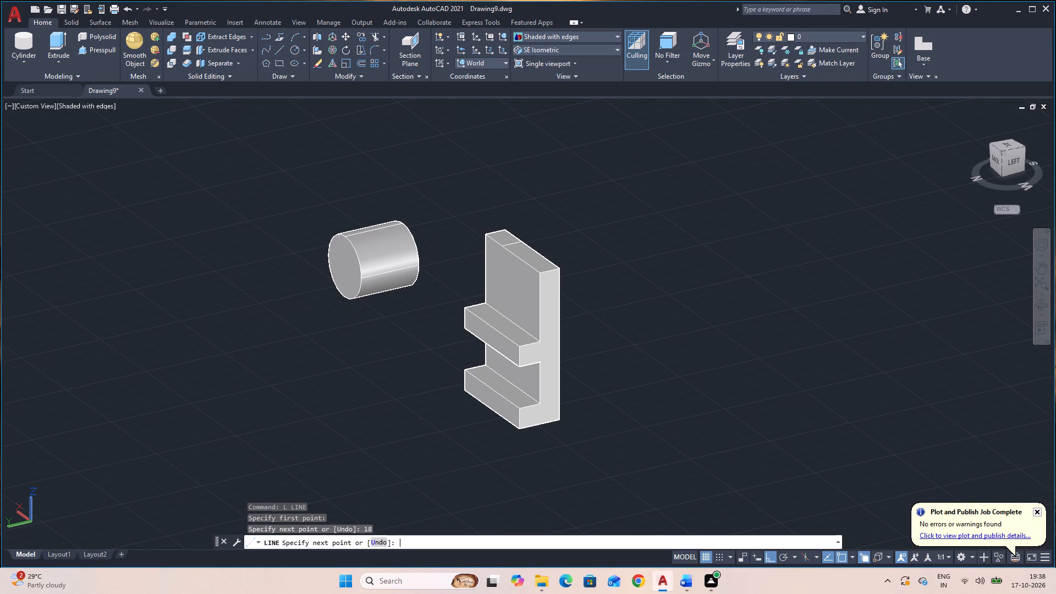
pyautogui.press('Escape')
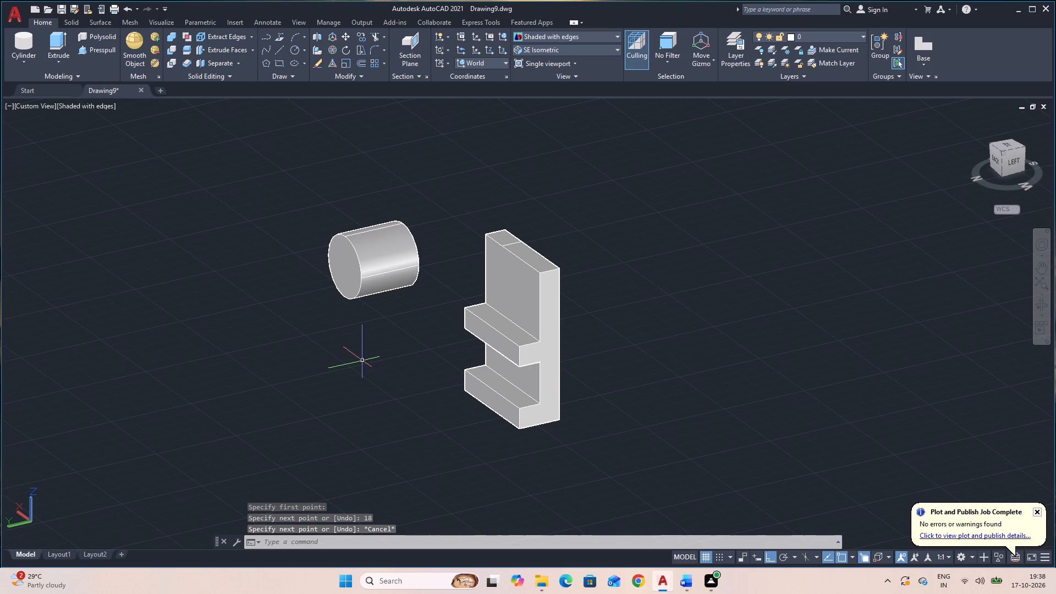
# Move the cylinder from the rear end of its 18 long side line to align with the midpoint of the line across the block's top face.
pyautogui.click(362, 285)
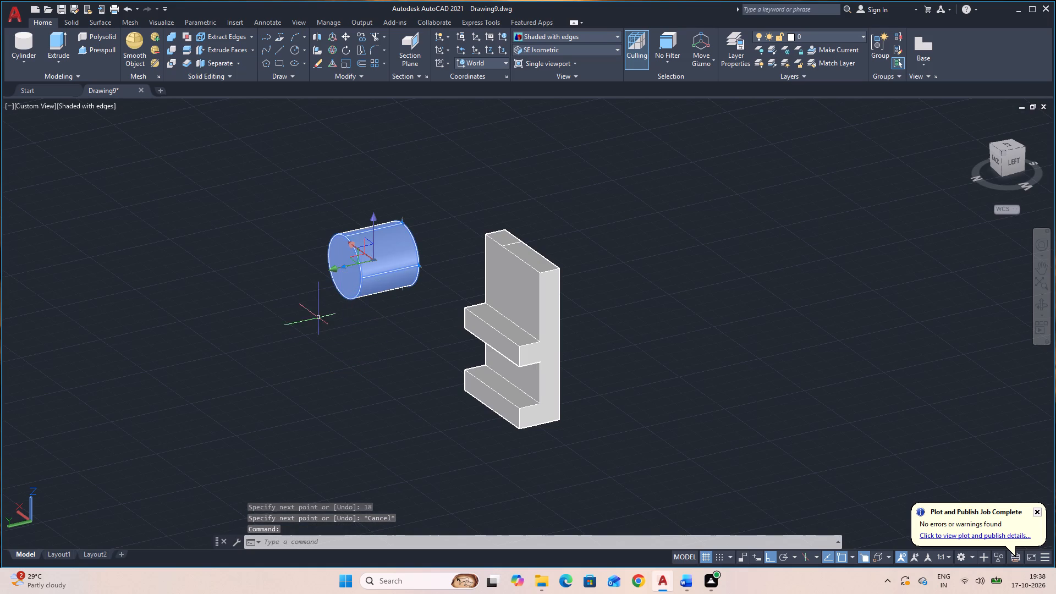
pyautogui.write('M')
pyautogui.press('space')
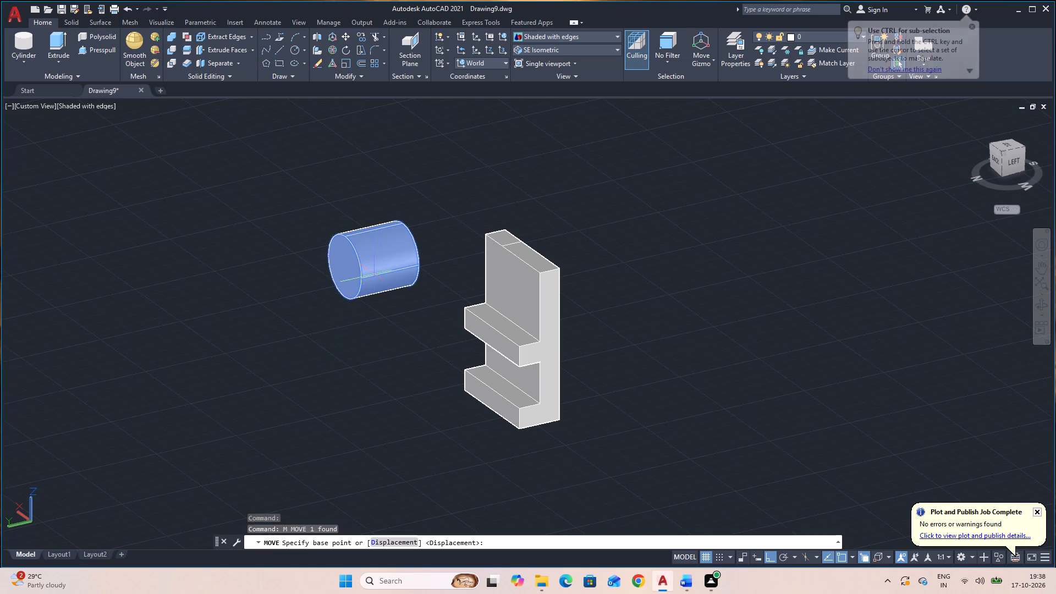
pyautogui.click(388, 271)
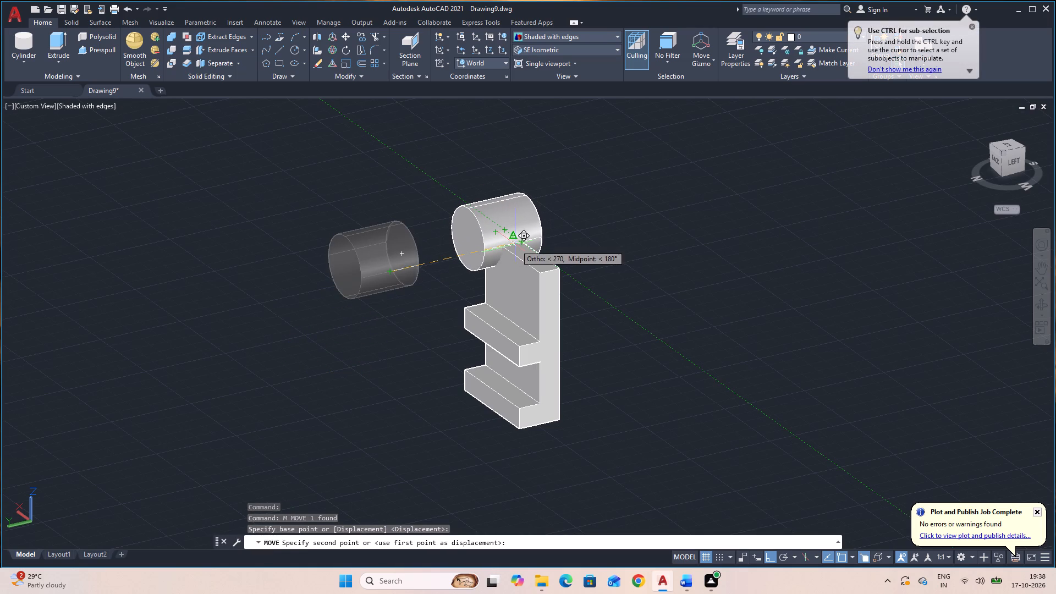
pyautogui.click(512, 245)
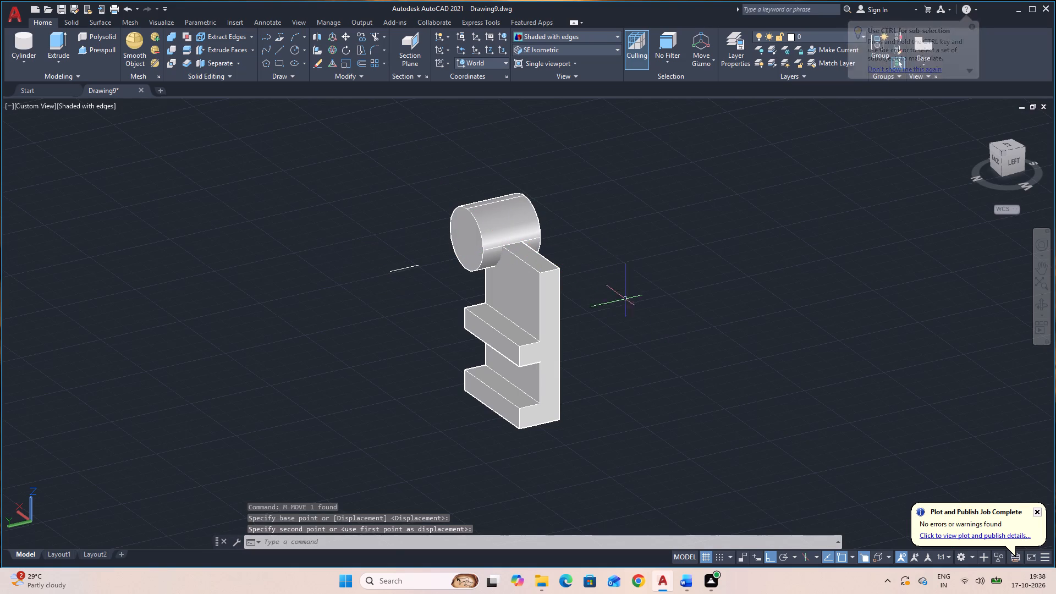
# Delete the 18 long construction line left behind the block.
pyautogui.click(1039, 311)
pyautogui.moveTo(944, 338); pyautogui.dragTo(890, 345)
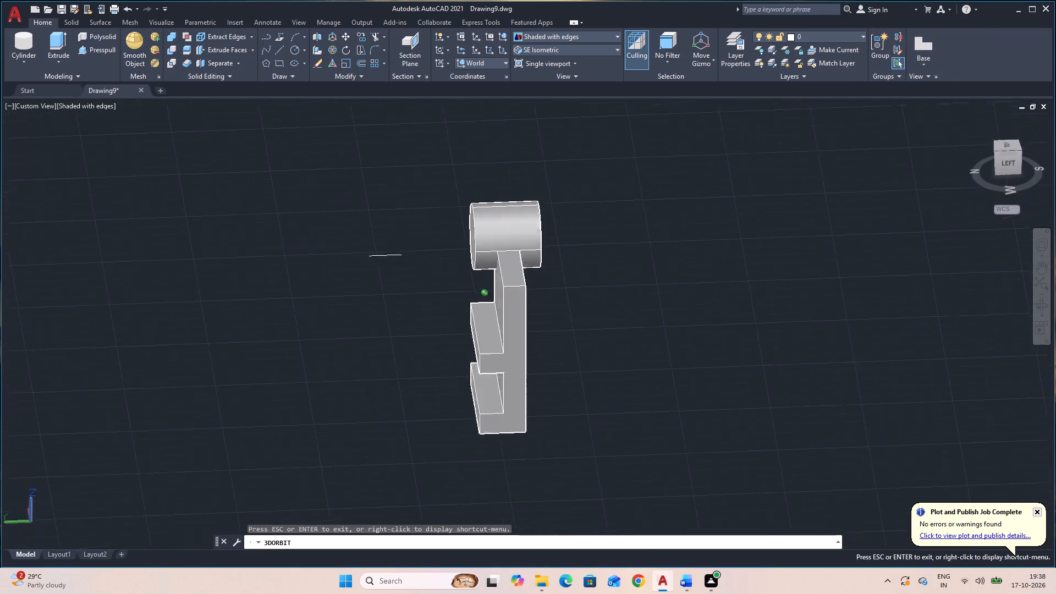
pyautogui.moveTo(890, 345); pyautogui.dragTo(862, 378)
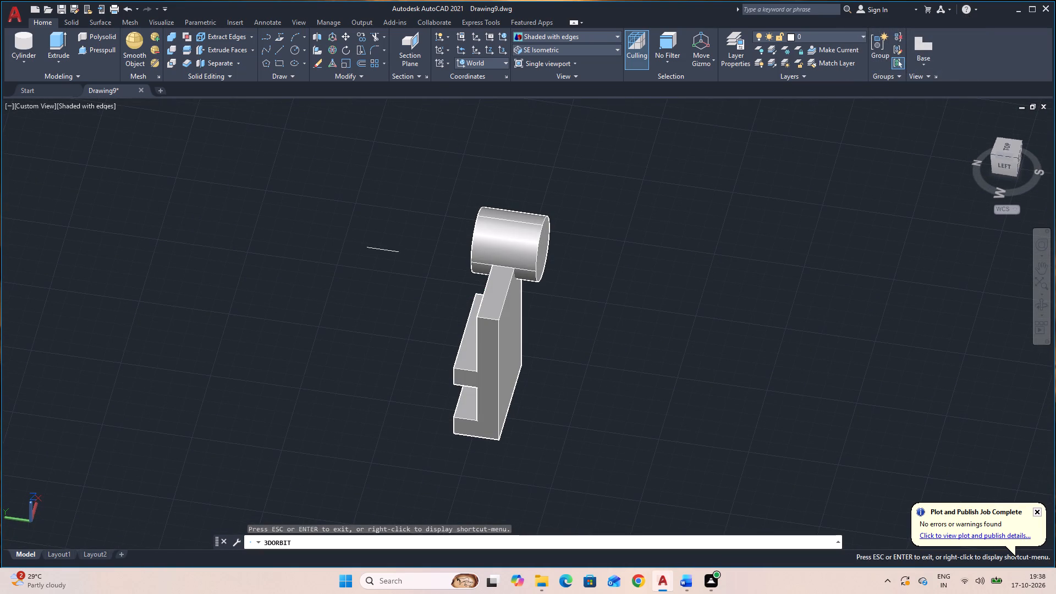
pyautogui.press('Escape')
pyautogui.click(397, 290)
pyautogui.click(380, 226)
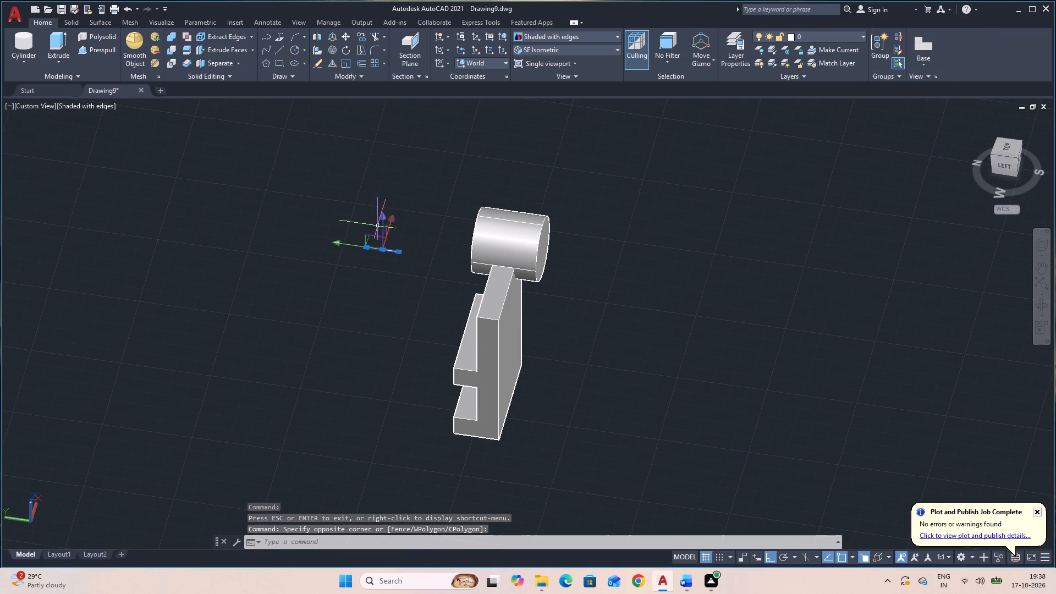
pyautogui.press('Delete')
pyautogui.press('Delete')
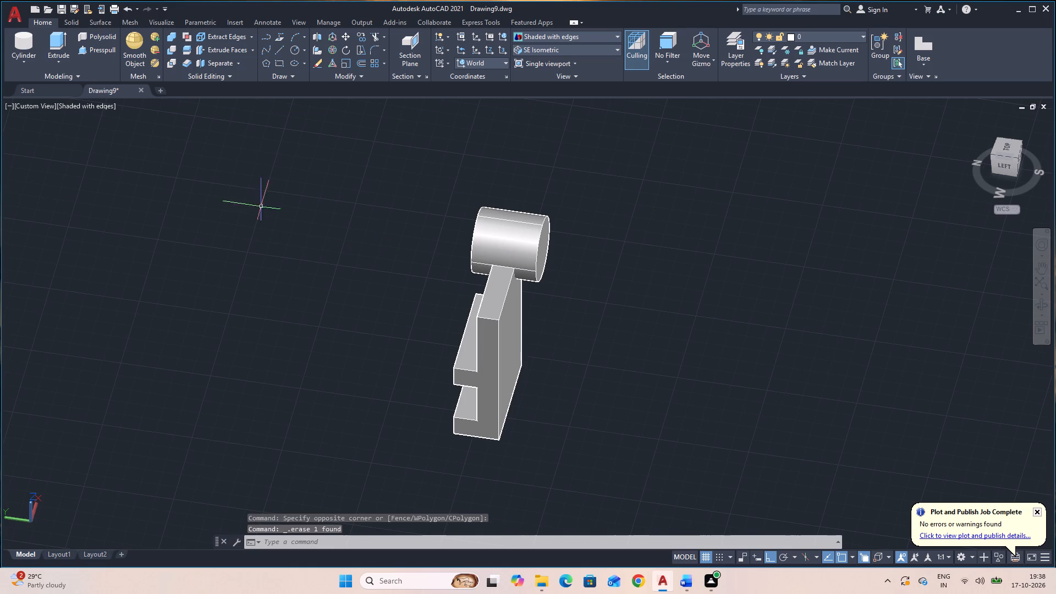
# Copy the cylinder 60 to the left from its front face centre, onto the block's top left corner.
pyautogui.click(1038, 310)
pyautogui.moveTo(900, 393); pyautogui.dragTo(747, 367)
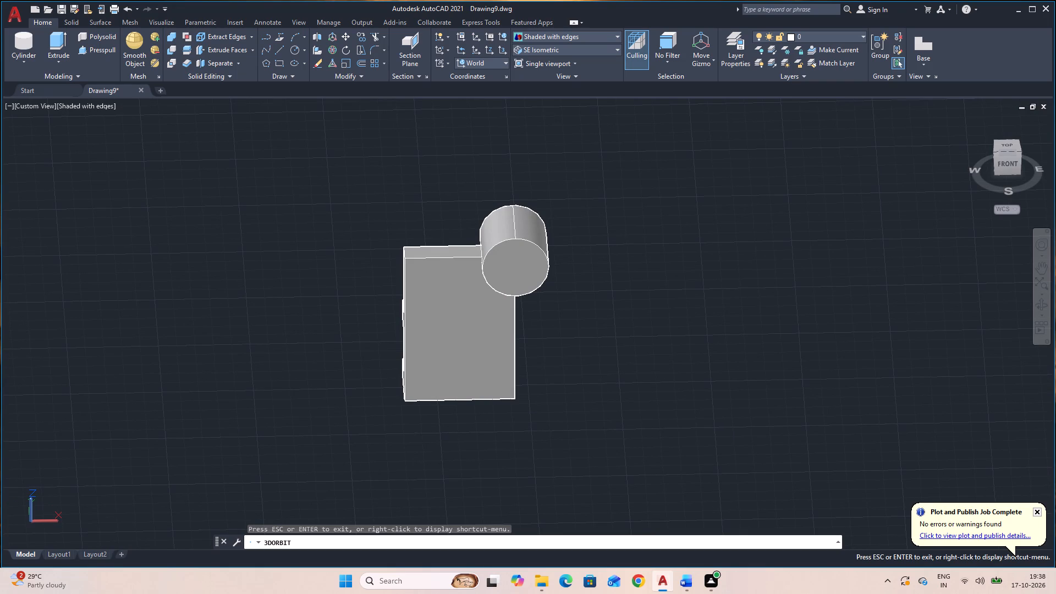
pyautogui.press('Escape')
pyautogui.click(508, 277)
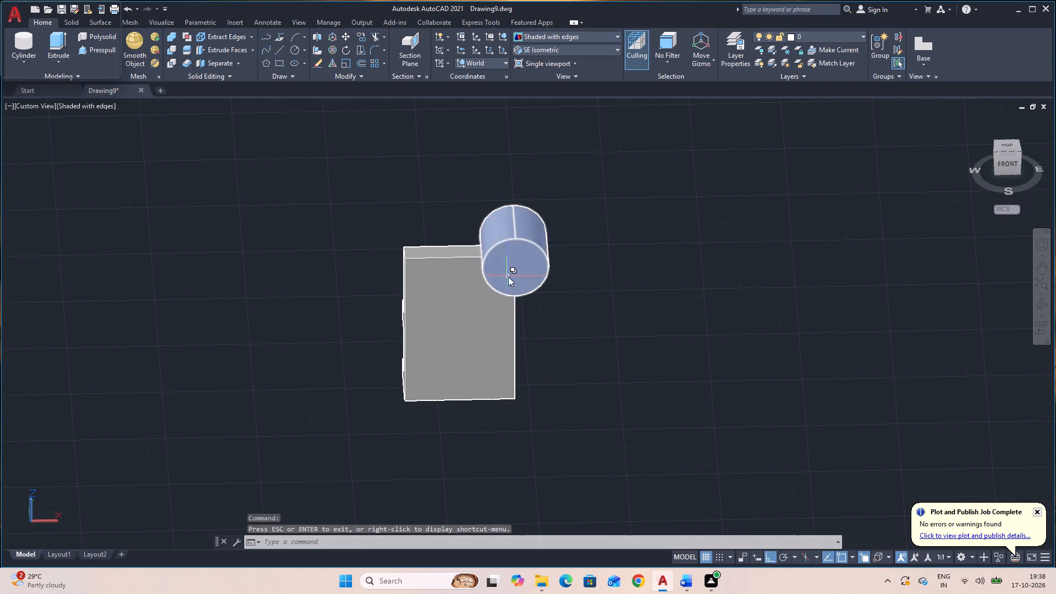
pyautogui.click(509, 259)
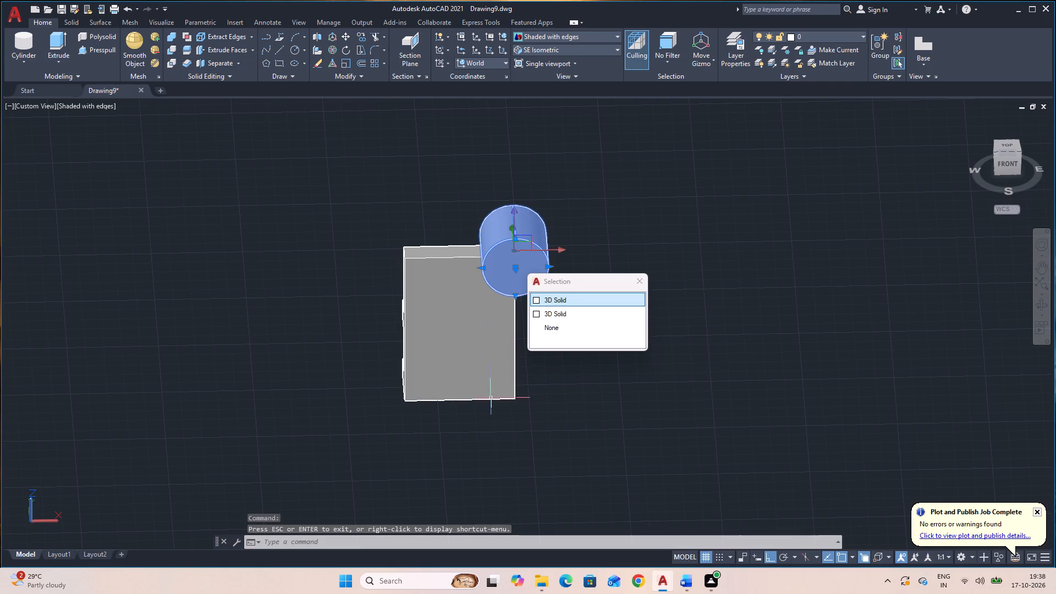
pyautogui.press('space')
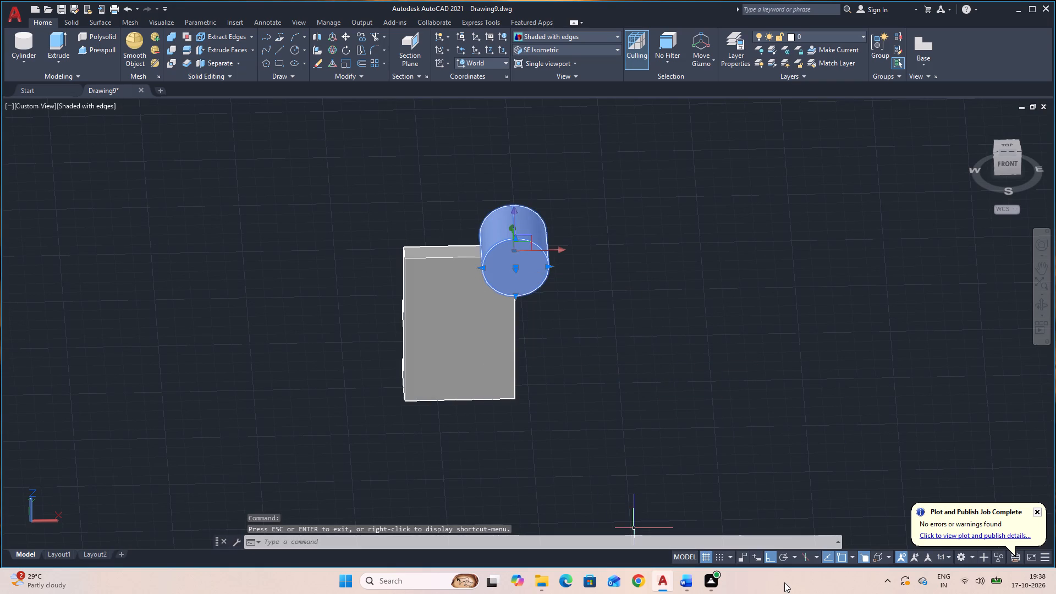
pyautogui.write('CO')
pyautogui.press('space')
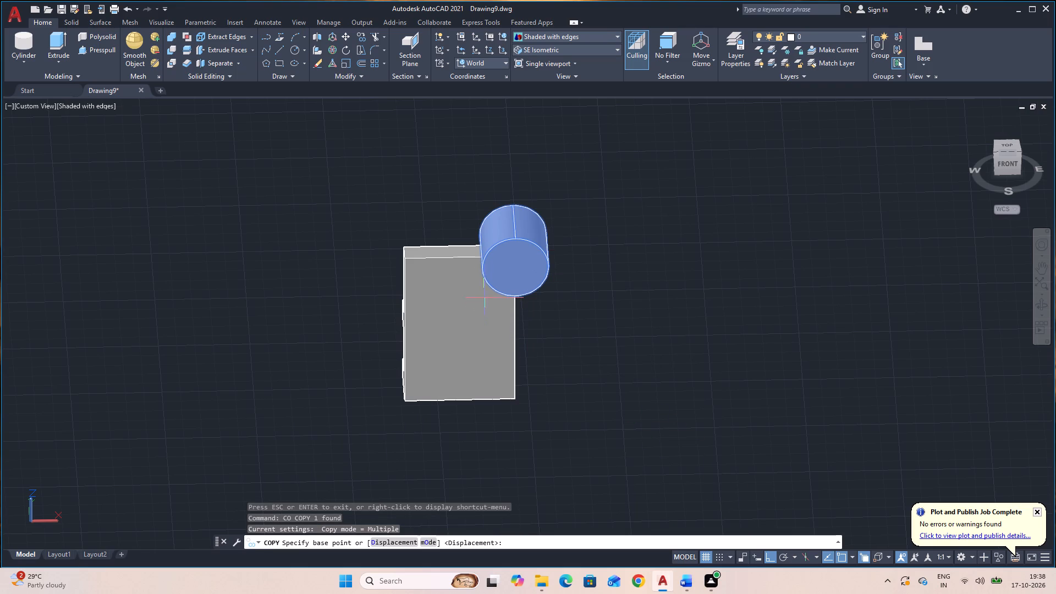
pyautogui.click(516, 268)
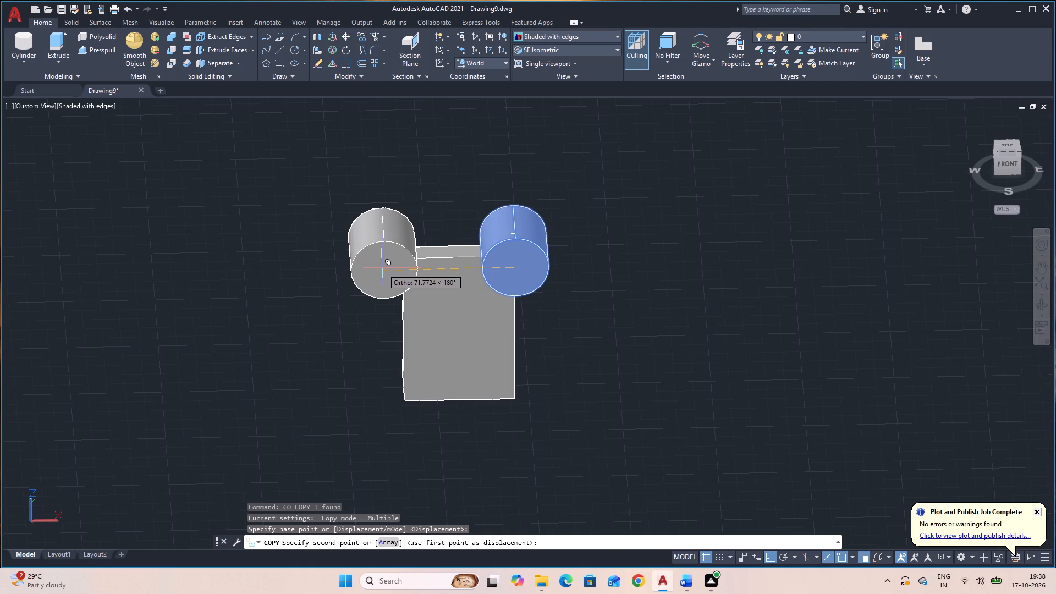
pyautogui.write('60')
pyautogui.press('Return')
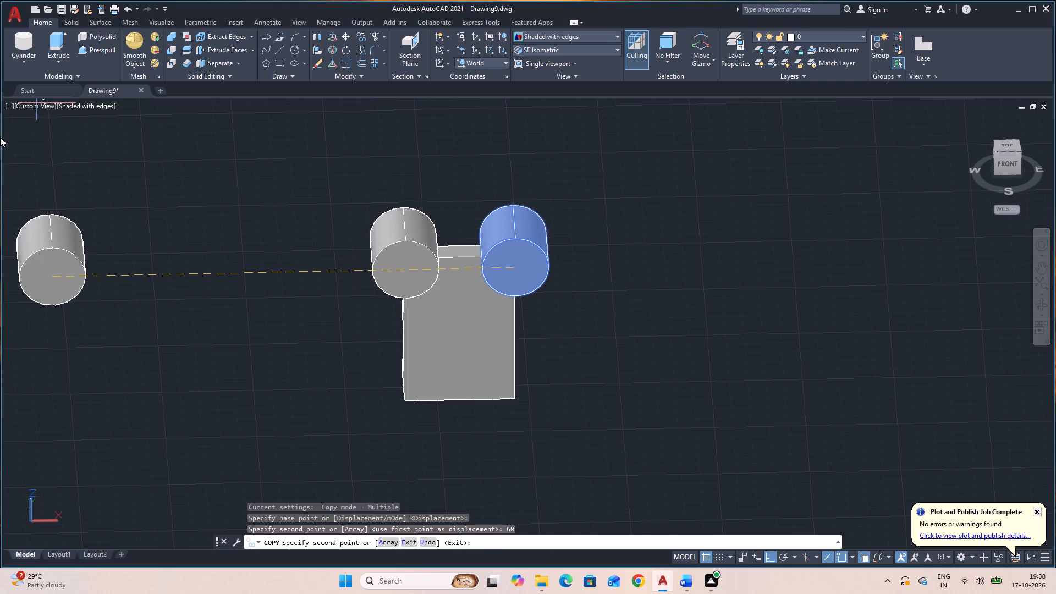
pyautogui.press('Escape')
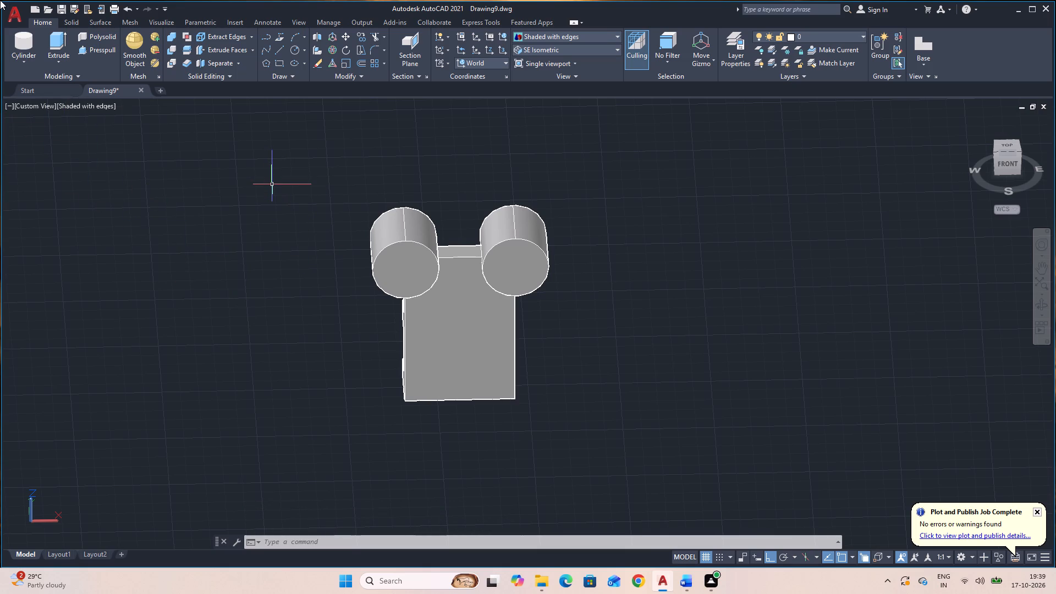
# Create a diameter 18 cylinder at the right cylinder's front face centre, with its axis running 36 backward through the cylinder.
pyautogui.click(18, 45)
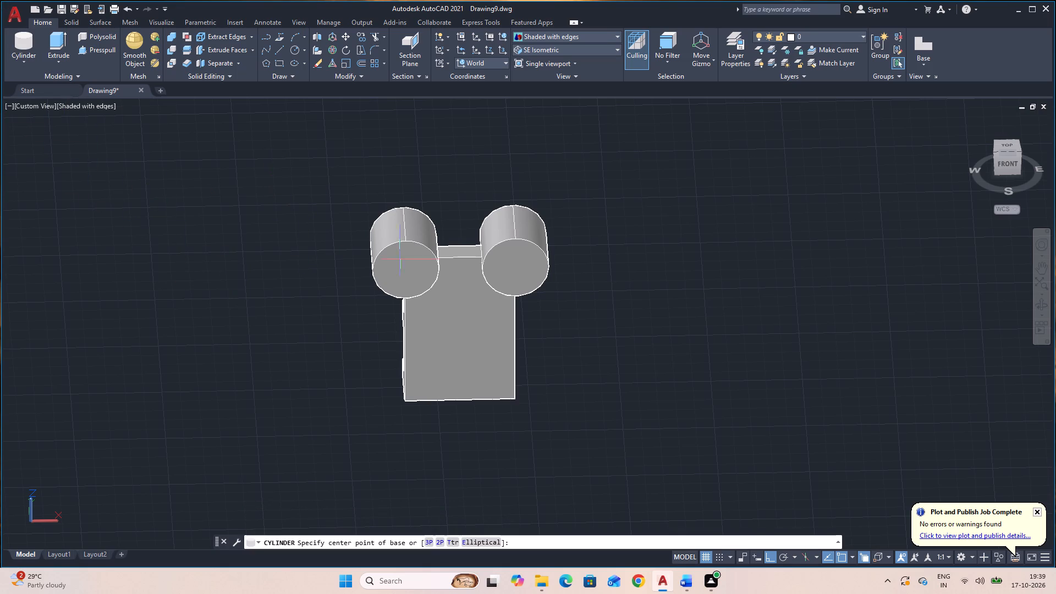
pyautogui.click(517, 266)
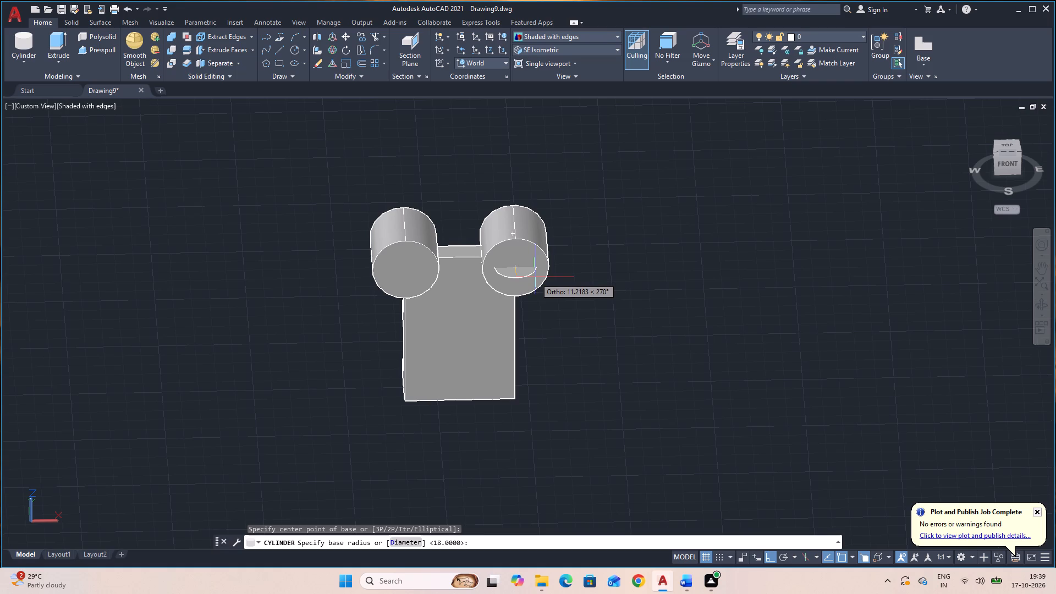
pyautogui.write('D')
pyautogui.press('space')
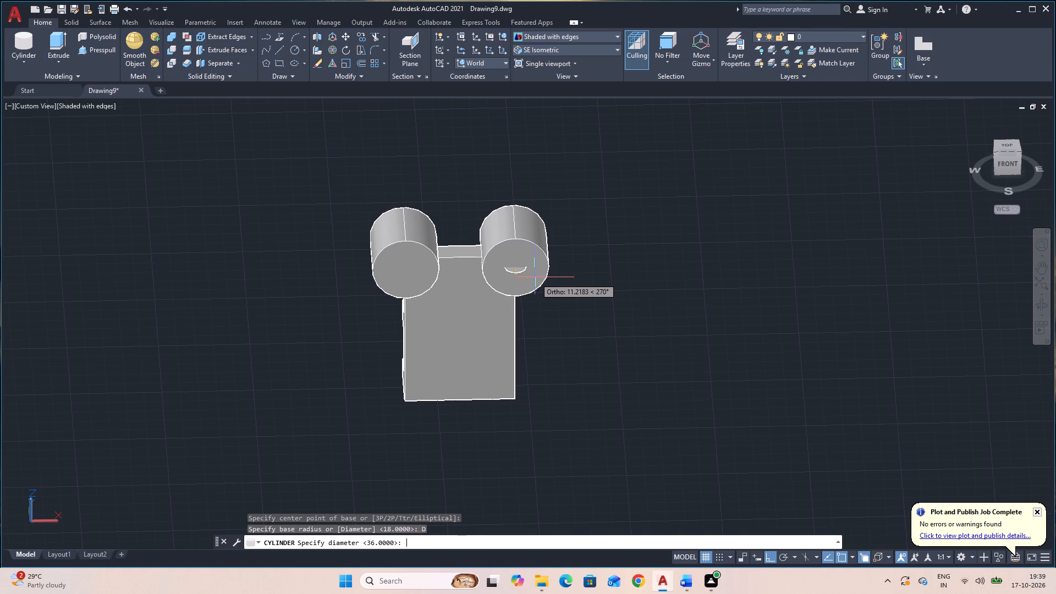
pyautogui.write('18')
pyautogui.press('Return')
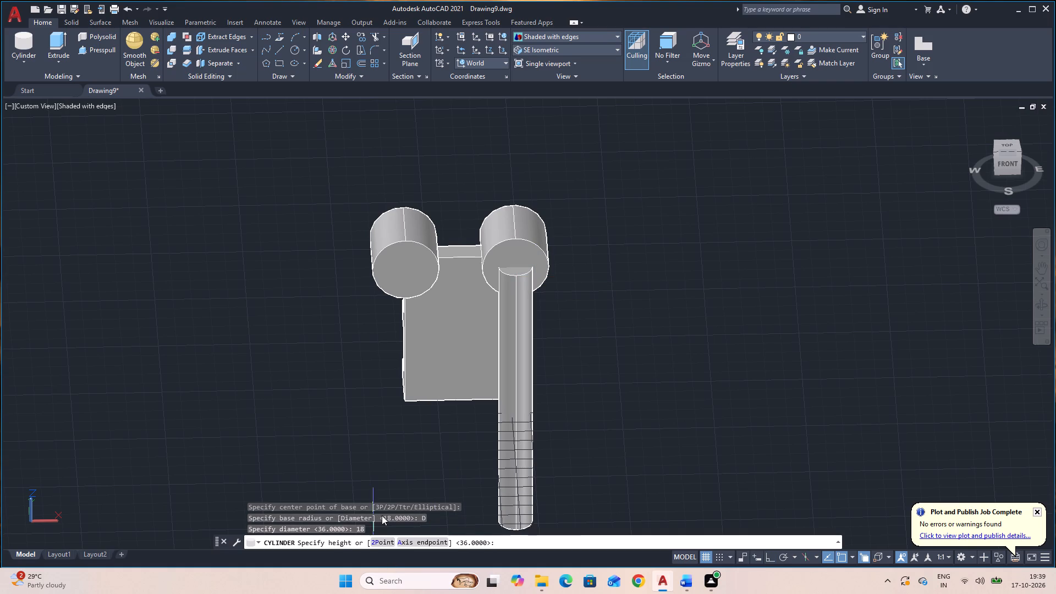
pyautogui.click(419, 540)
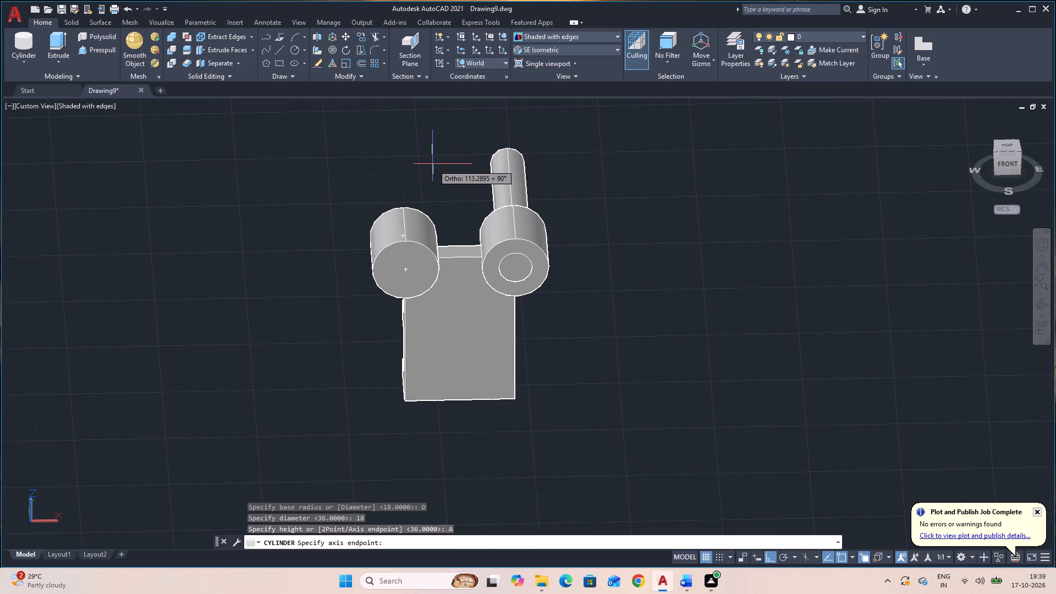
pyautogui.write('36')
pyautogui.press('Return')
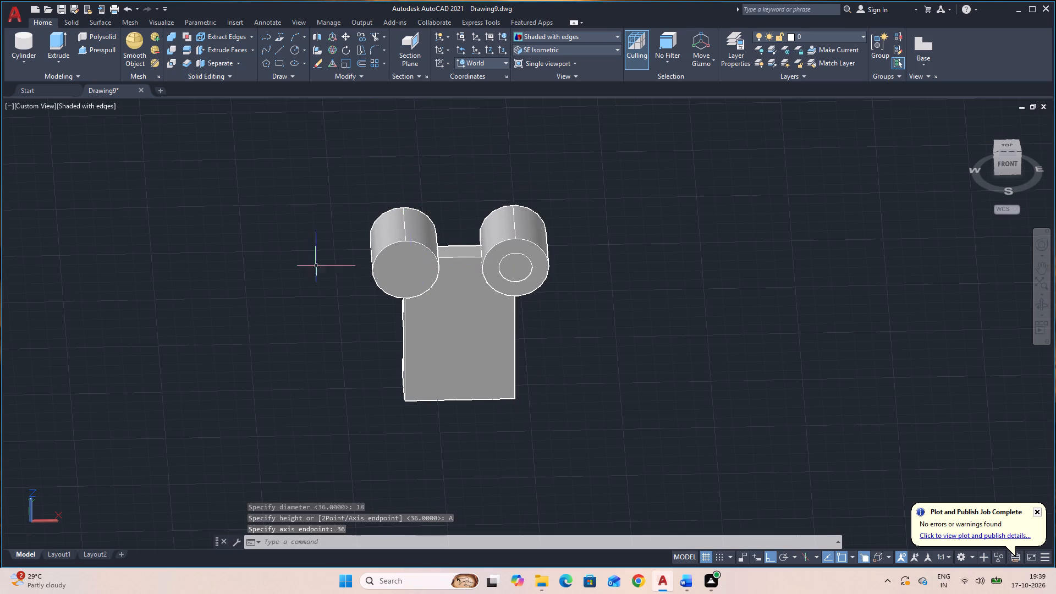
# Create a diameter 18 cylinder at the left cylinder's front face centre, with its axis running 36 backward through the cylinder.
pyautogui.click(25, 38)
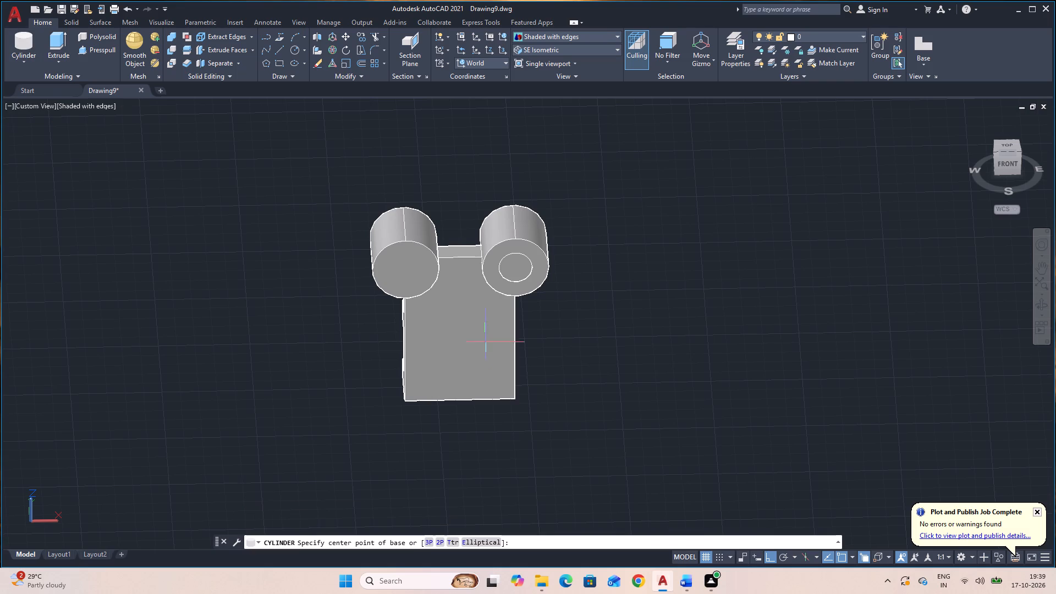
pyautogui.click(408, 271)
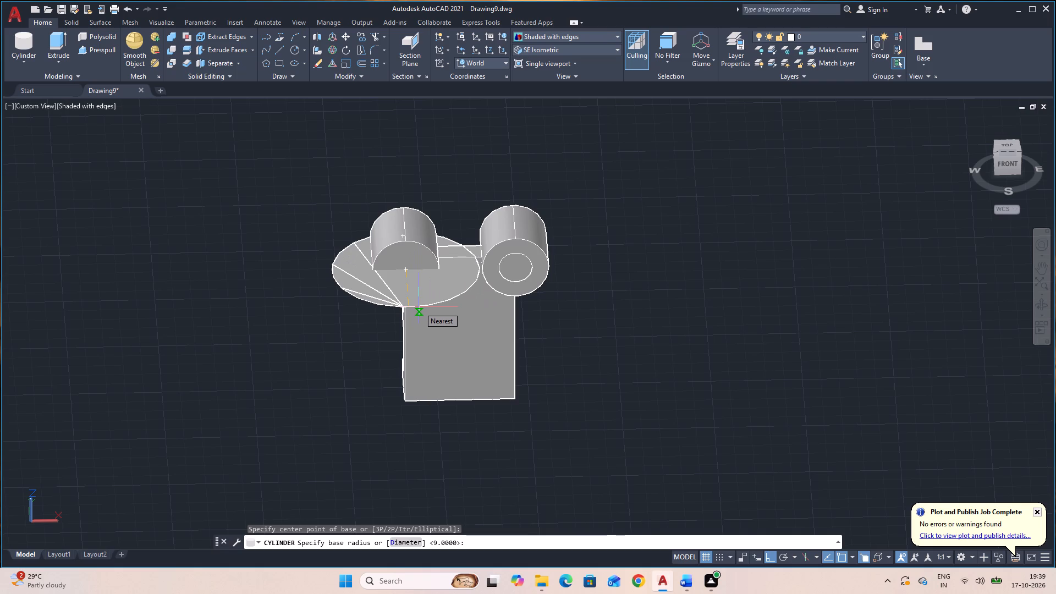
pyautogui.write('D')
pyautogui.press('space')
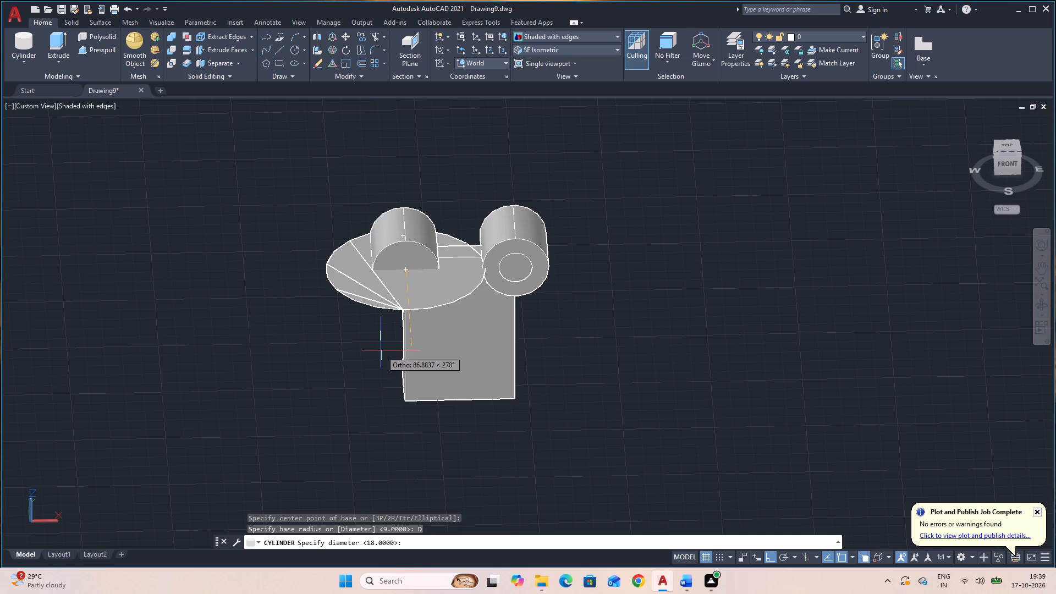
pyautogui.write('18')
pyautogui.press('Return')
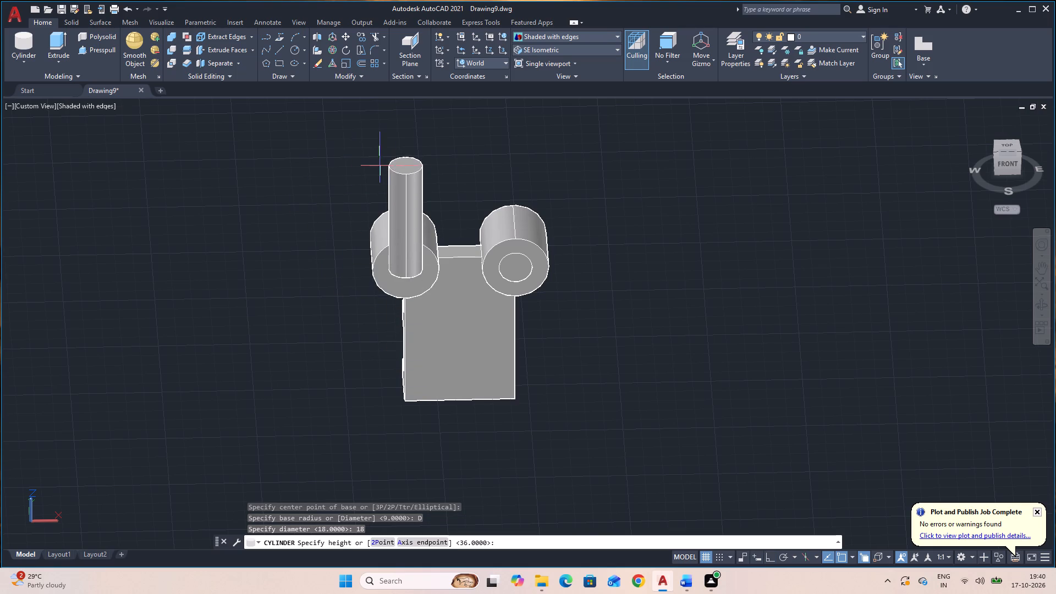
pyautogui.click(424, 541)
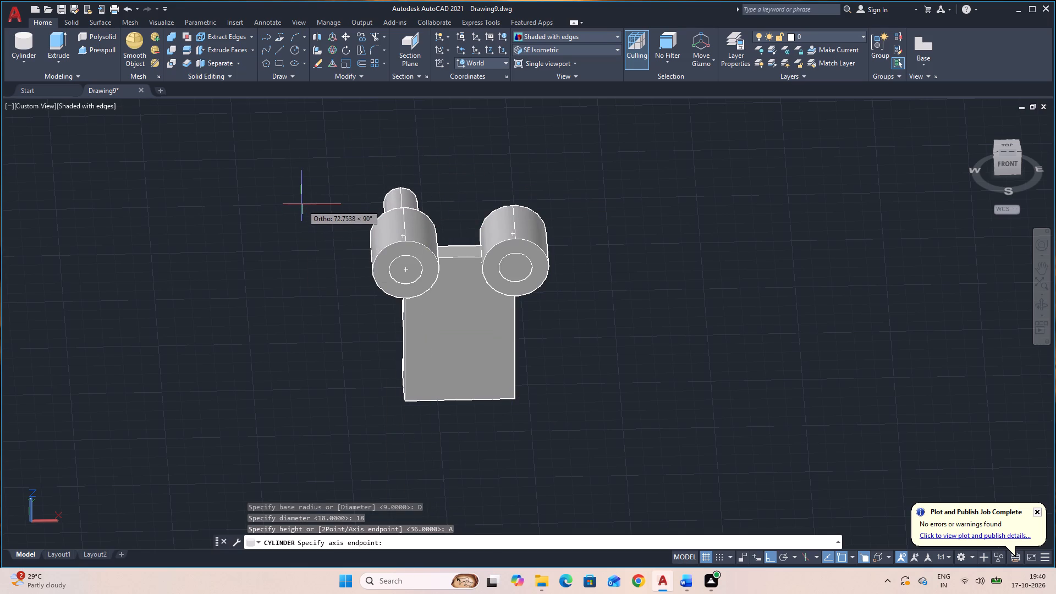
pyautogui.write('36')
pyautogui.press('Return')
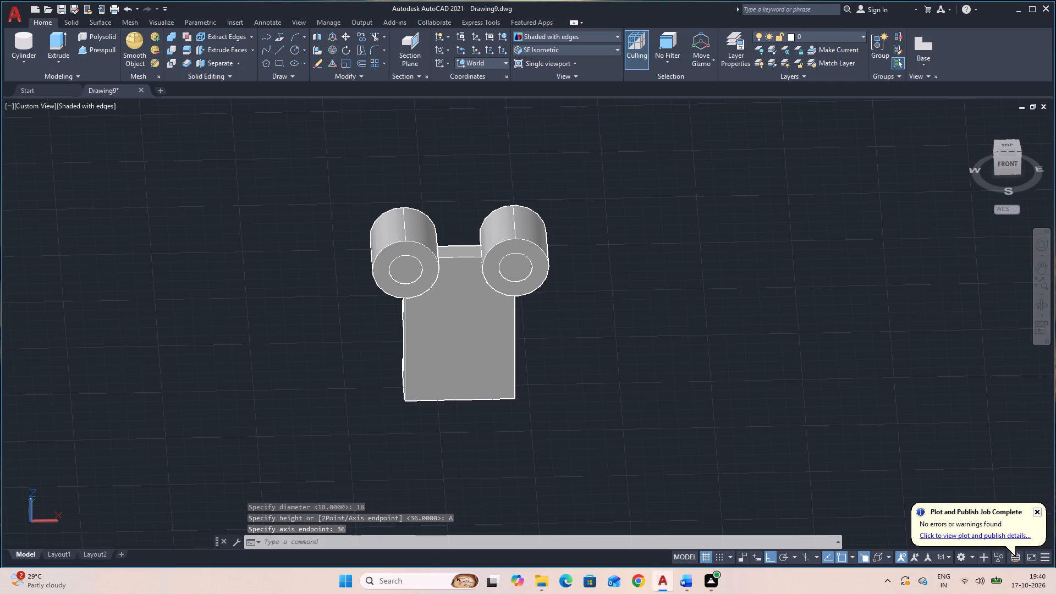
# Create a box of length 60, width 12 and height 18 between the cylinders, starting from the right cylinder's rear face centre and rising upward.
pyautogui.click(1039, 305)
pyautogui.moveTo(890, 372); pyautogui.dragTo(651, 351)
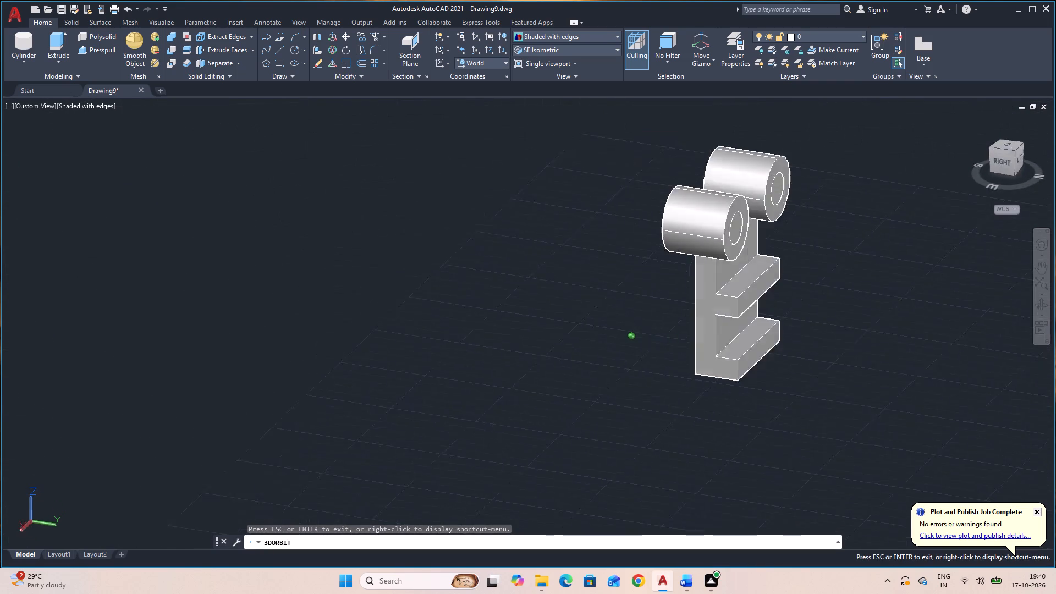
pyautogui.moveTo(651, 351); pyautogui.dragTo(766, 435)
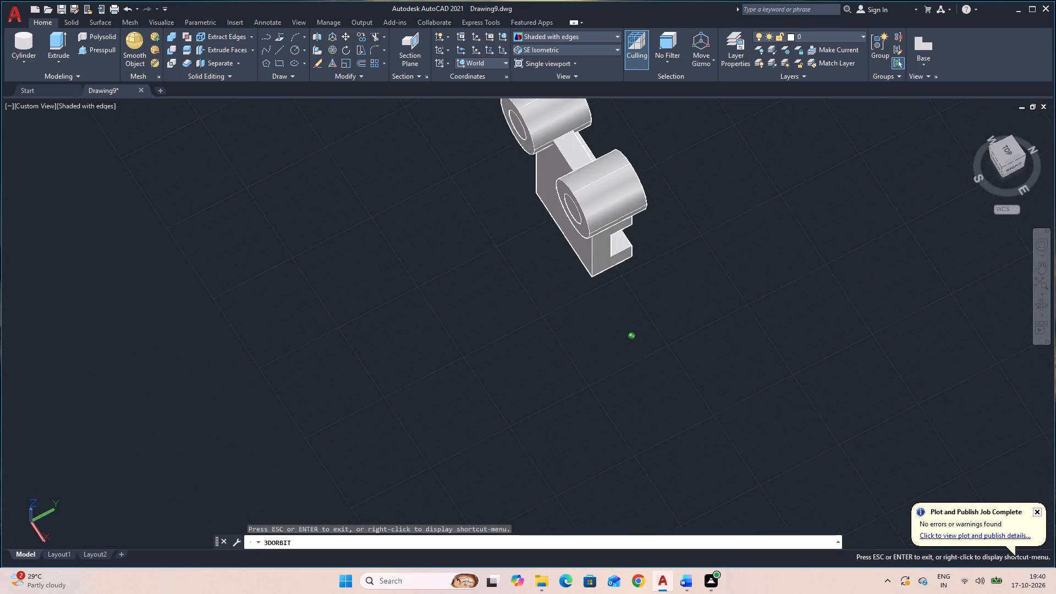
pyautogui.moveTo(766, 435); pyautogui.dragTo(605, 359)
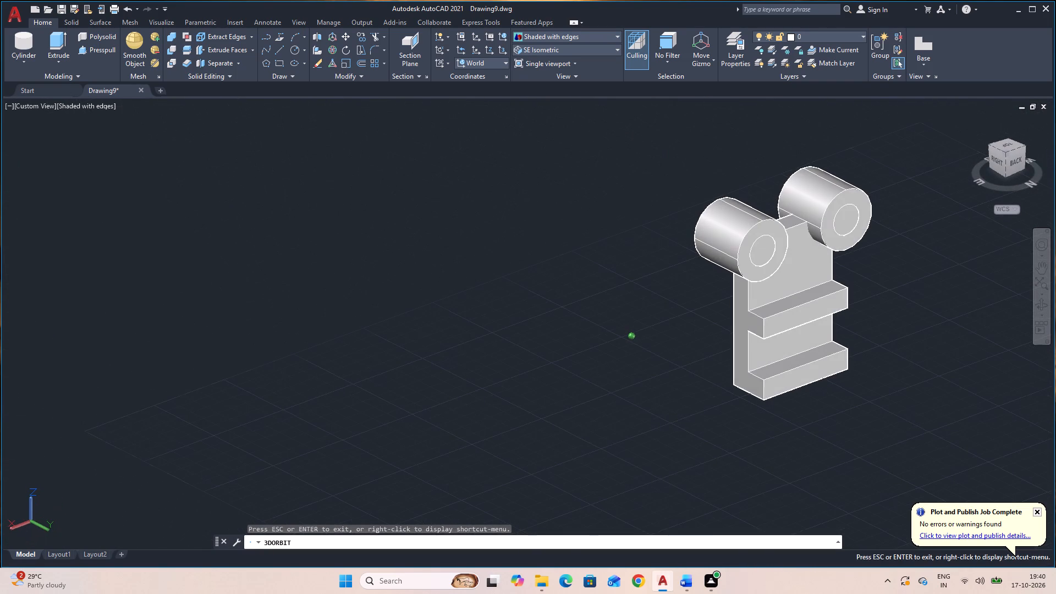
pyautogui.moveTo(605, 359); pyautogui.dragTo(486, 295)
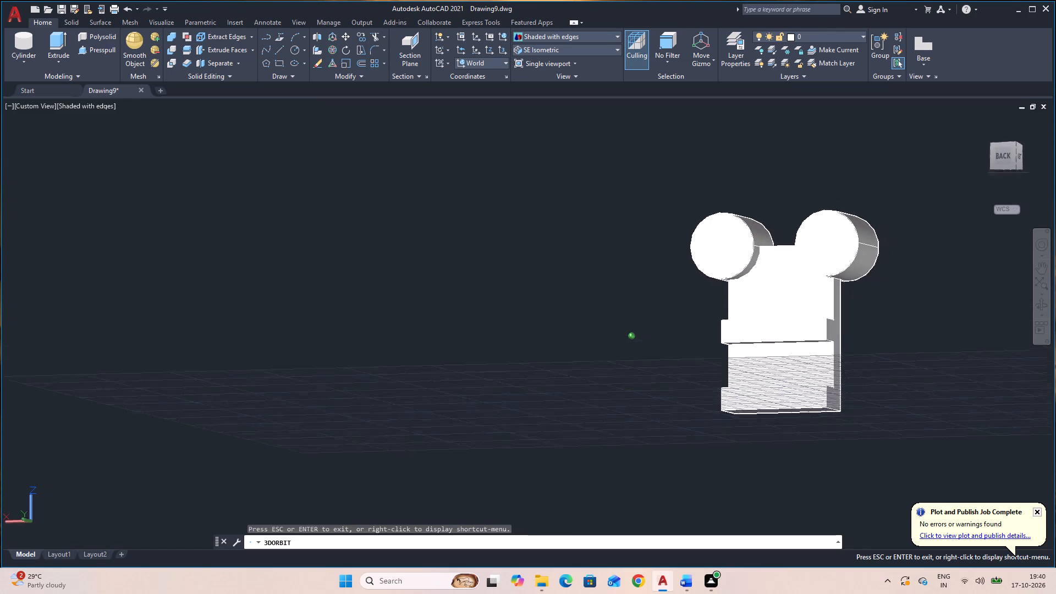
pyautogui.moveTo(486, 295); pyautogui.dragTo(791, 371)
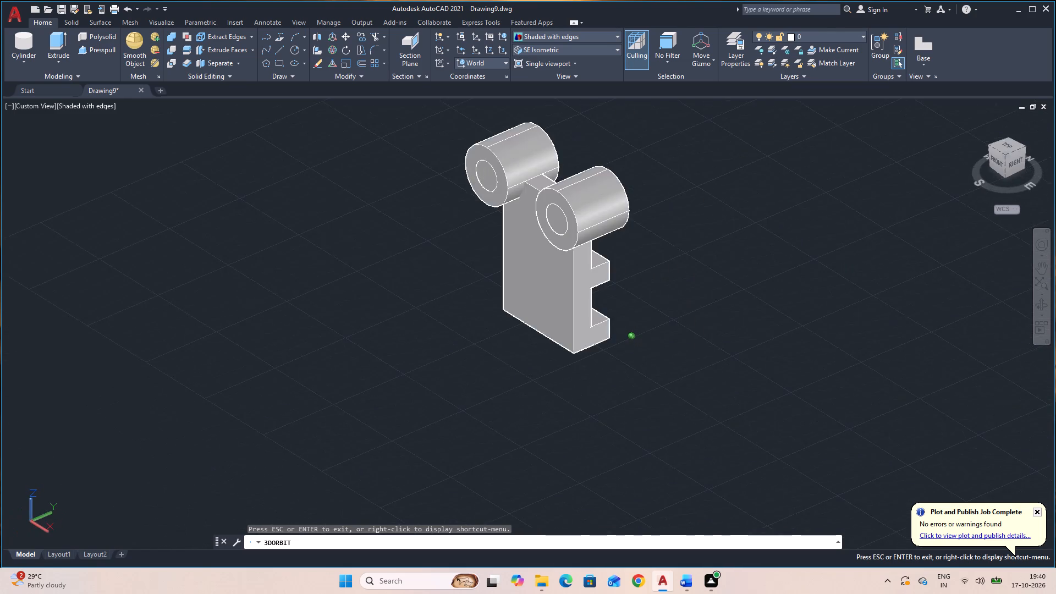
pyautogui.moveTo(791, 371); pyautogui.dragTo(599, 347)
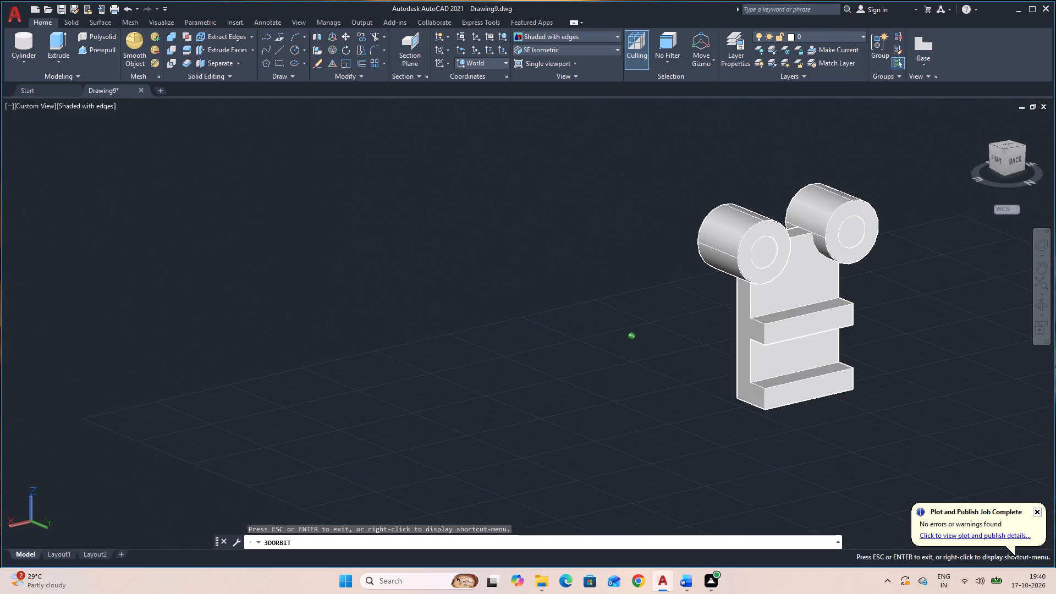
pyautogui.moveTo(599, 347); pyautogui.dragTo(585, 345)
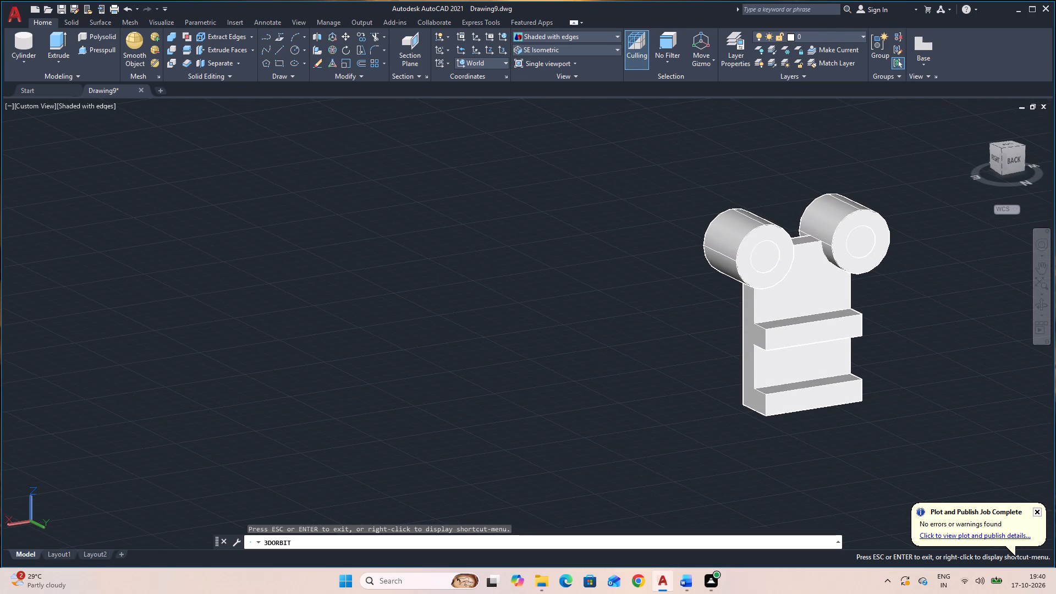
pyautogui.moveTo(642, 380); pyautogui.dragTo(582, 375)
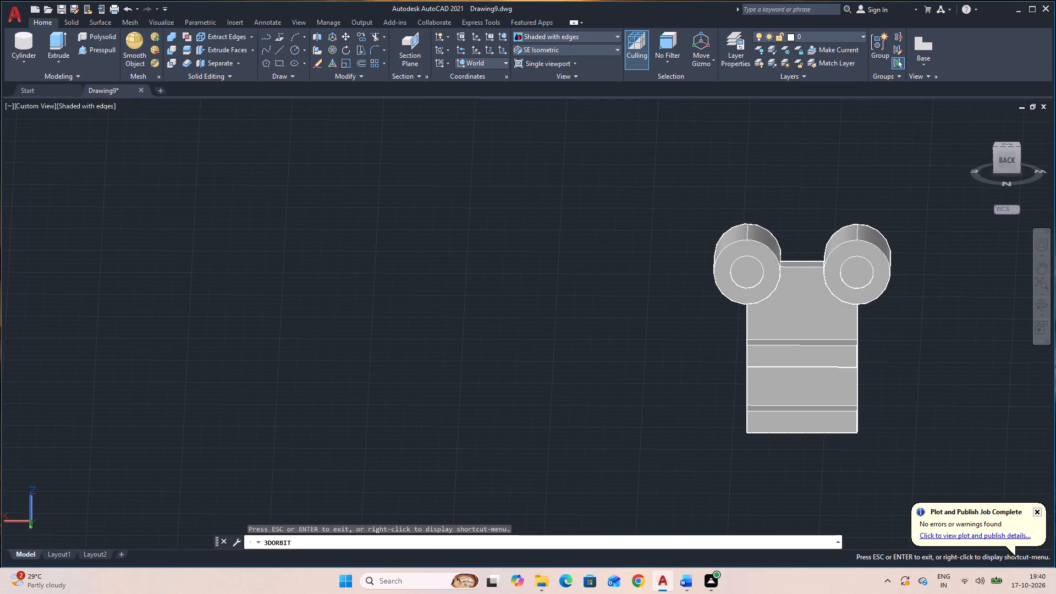
pyautogui.moveTo(656, 382); pyautogui.dragTo(664, 371)
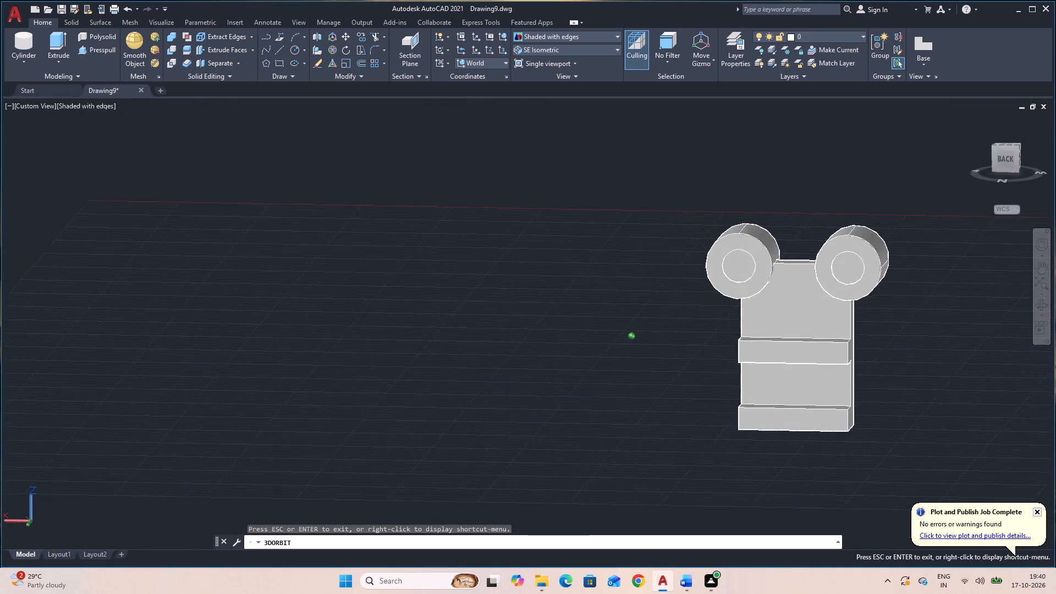
pyautogui.moveTo(664, 371); pyautogui.dragTo(659, 411)
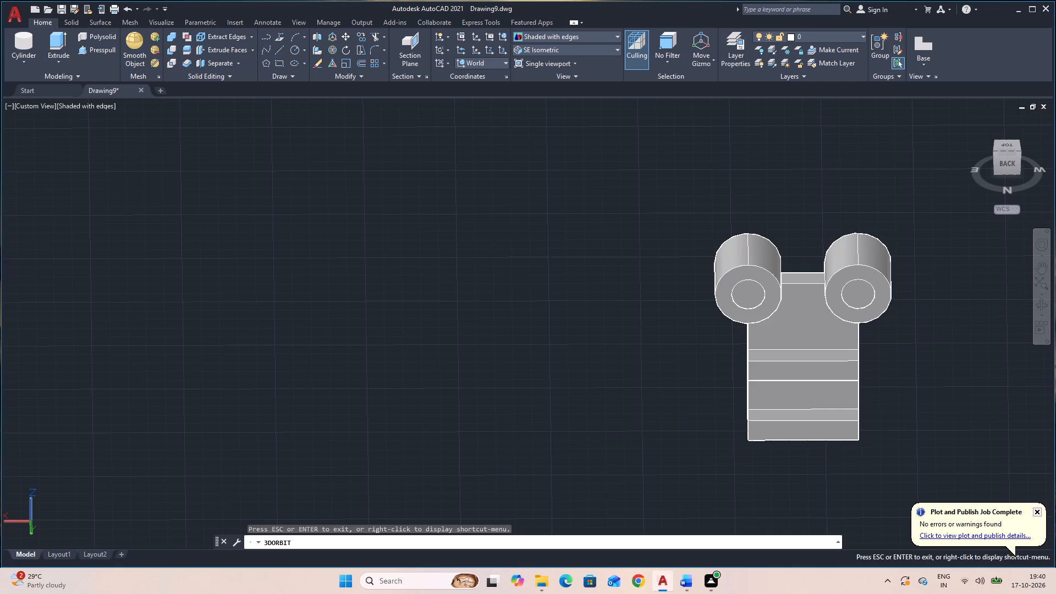
pyautogui.press('Escape')
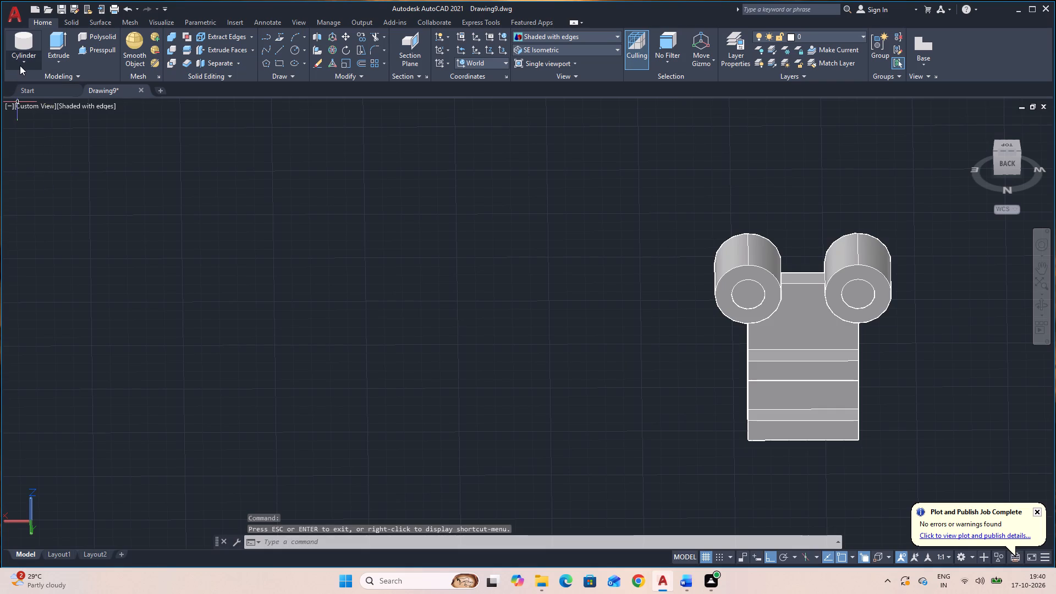
pyautogui.click(20, 65)
pyautogui.click(25, 84)
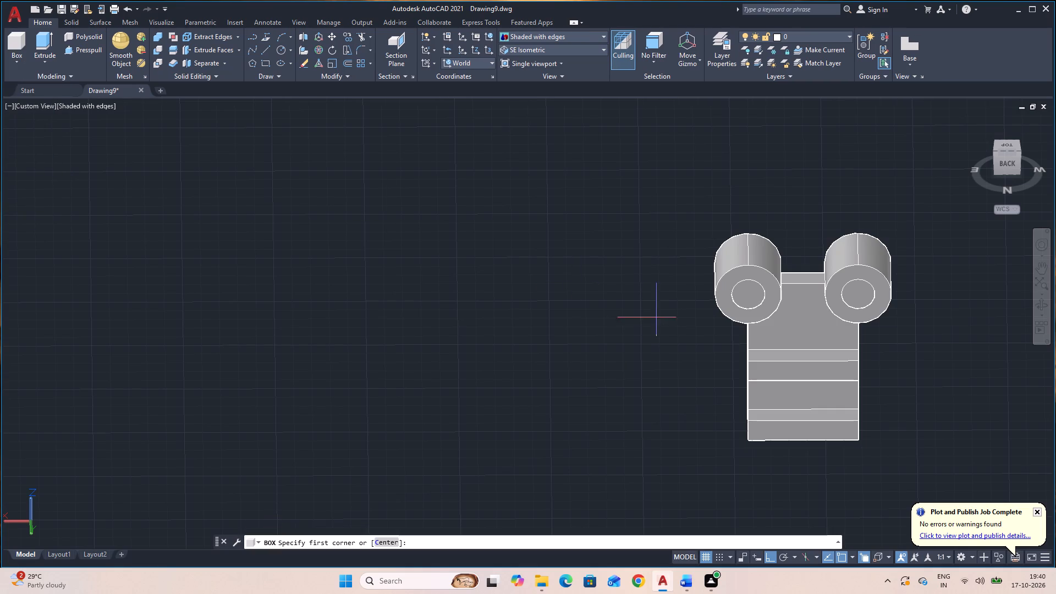
pyautogui.click(750, 294)
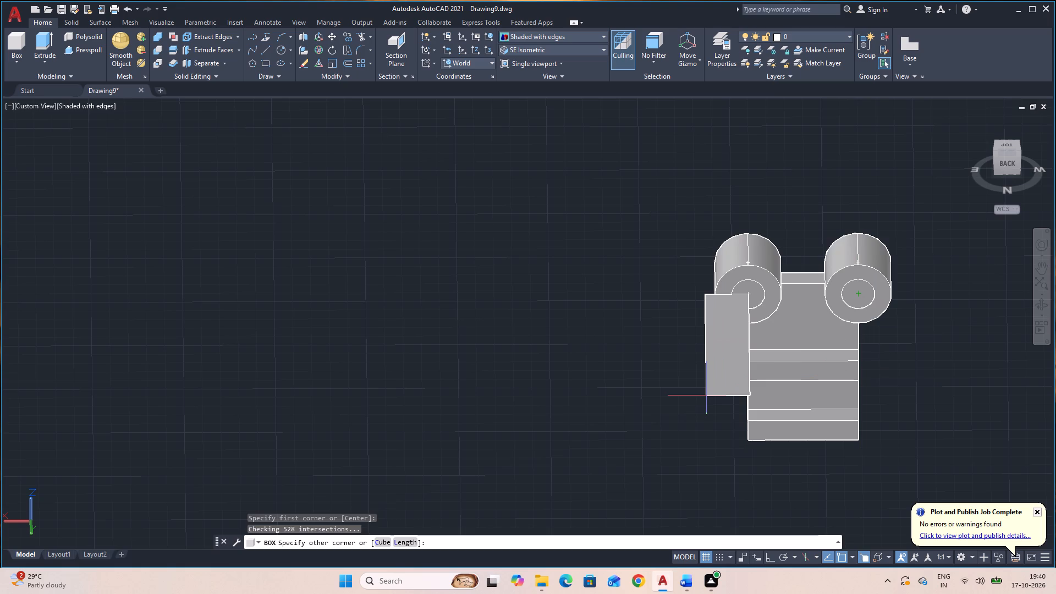
pyautogui.write('L')
pyautogui.press('space')
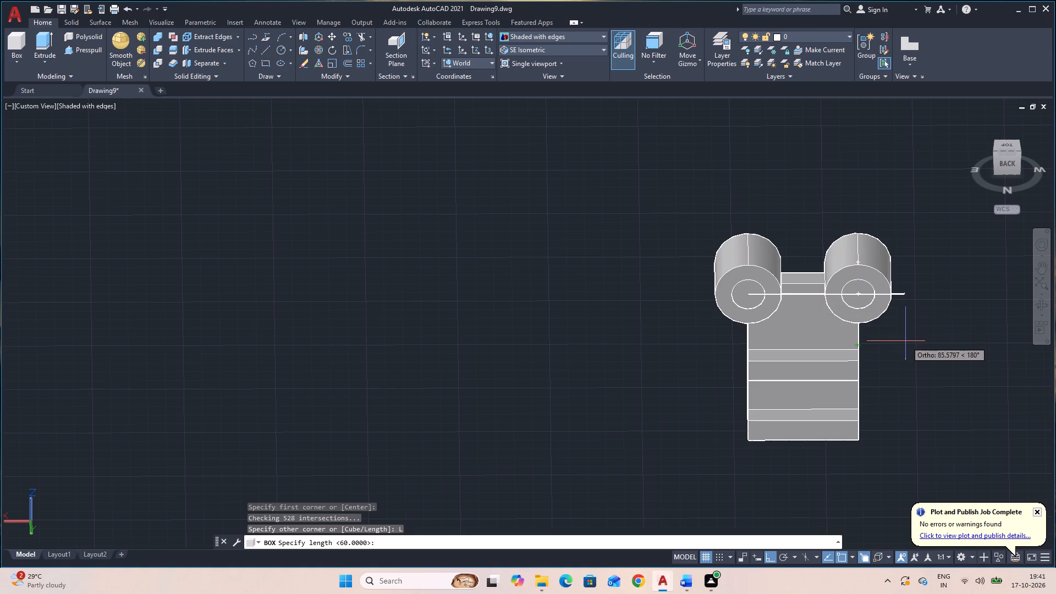
pyautogui.write('60')
pyautogui.press('Return')
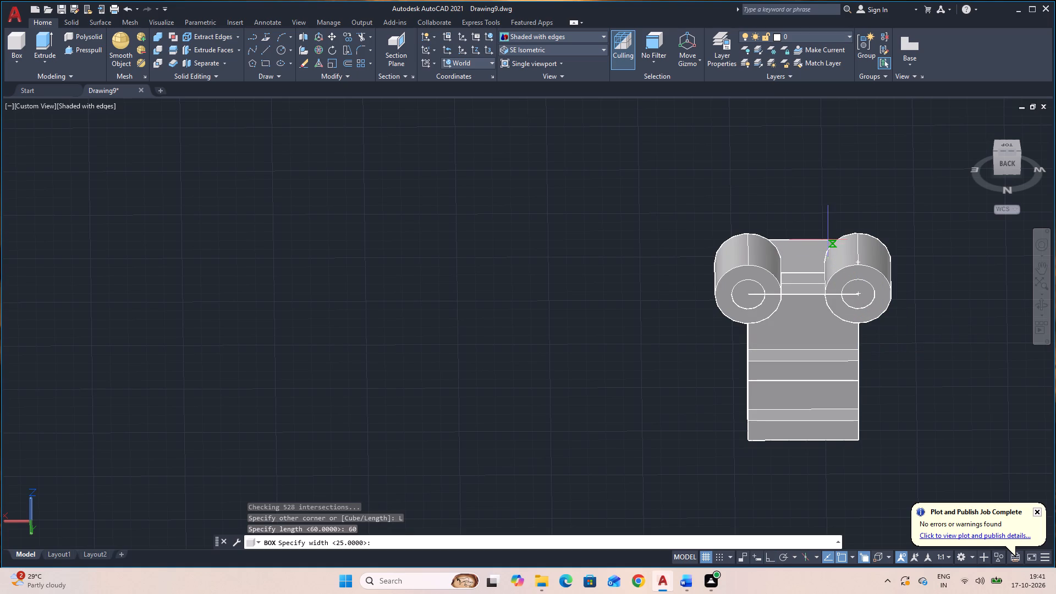
pyautogui.write('12')
pyautogui.press('Return')
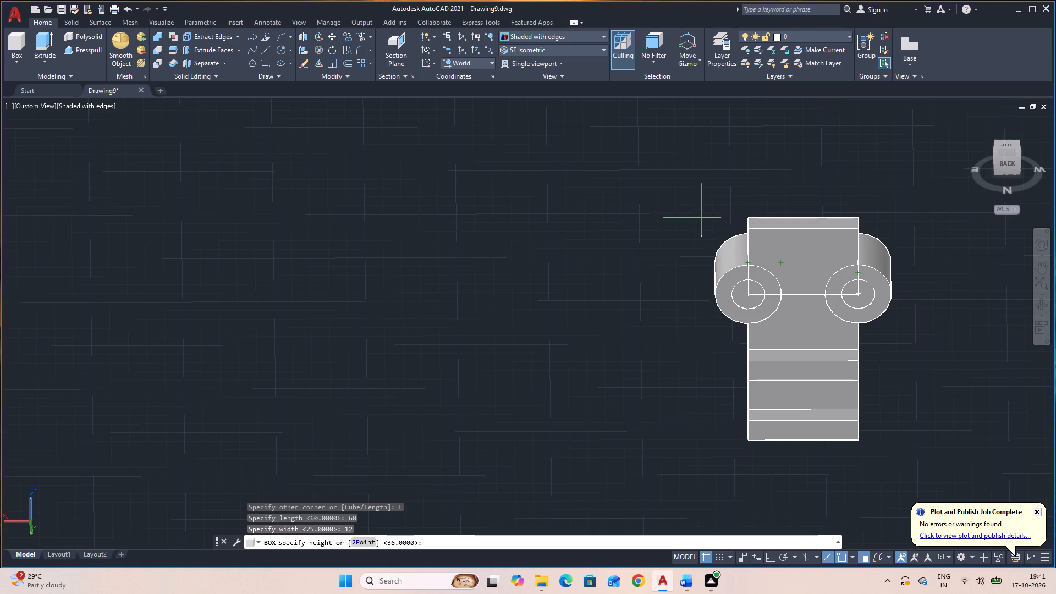
pyautogui.write('18')
pyautogui.press('Return')
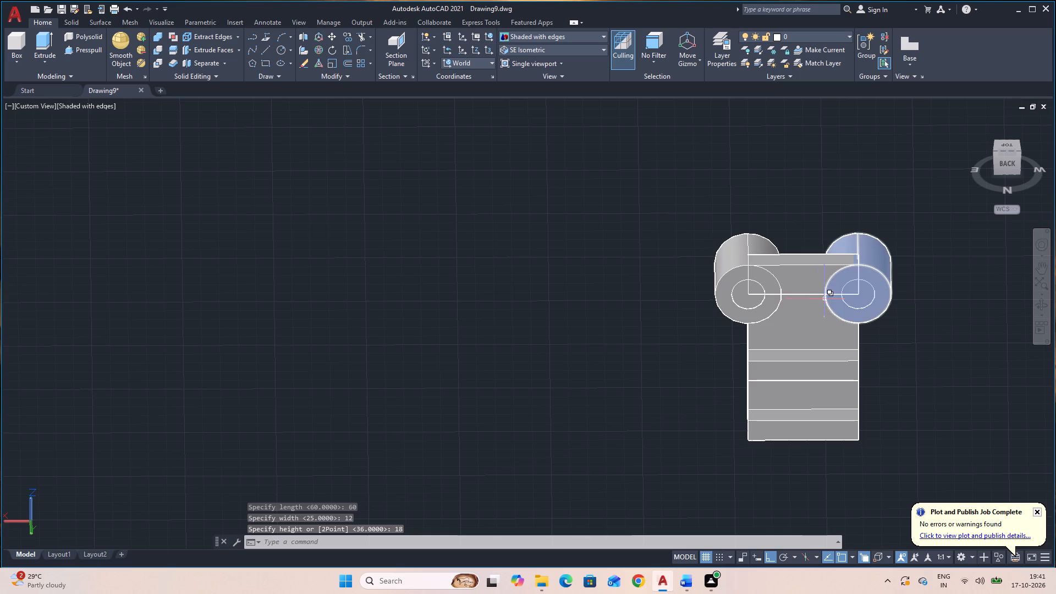
# Copy the 60 × 12 × 18 box 18 straight down from its lower rear corner at the cylinder's face centre.
pyautogui.click(791, 282)
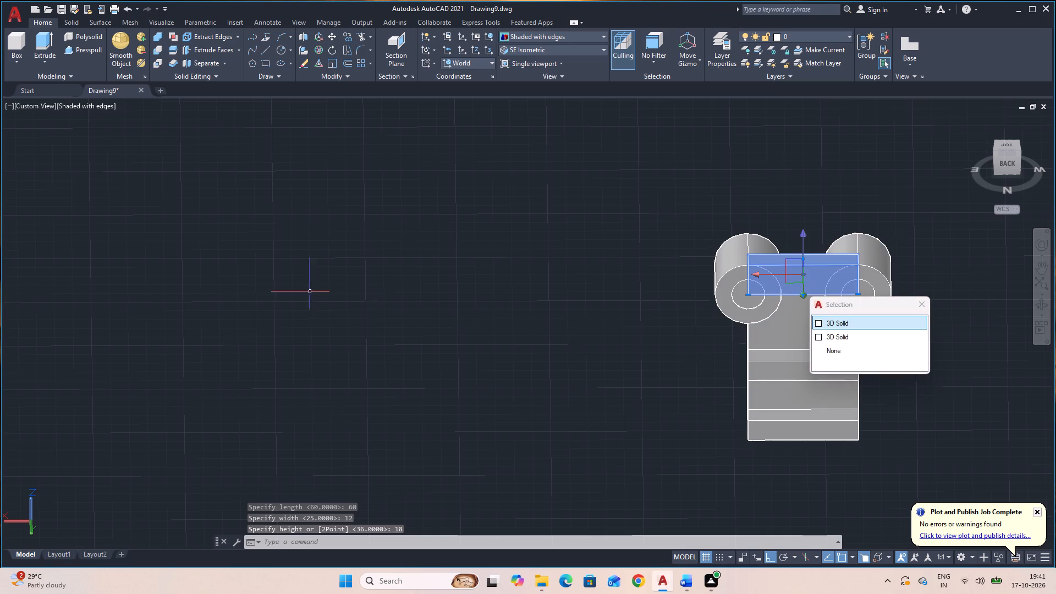
pyautogui.press('c')
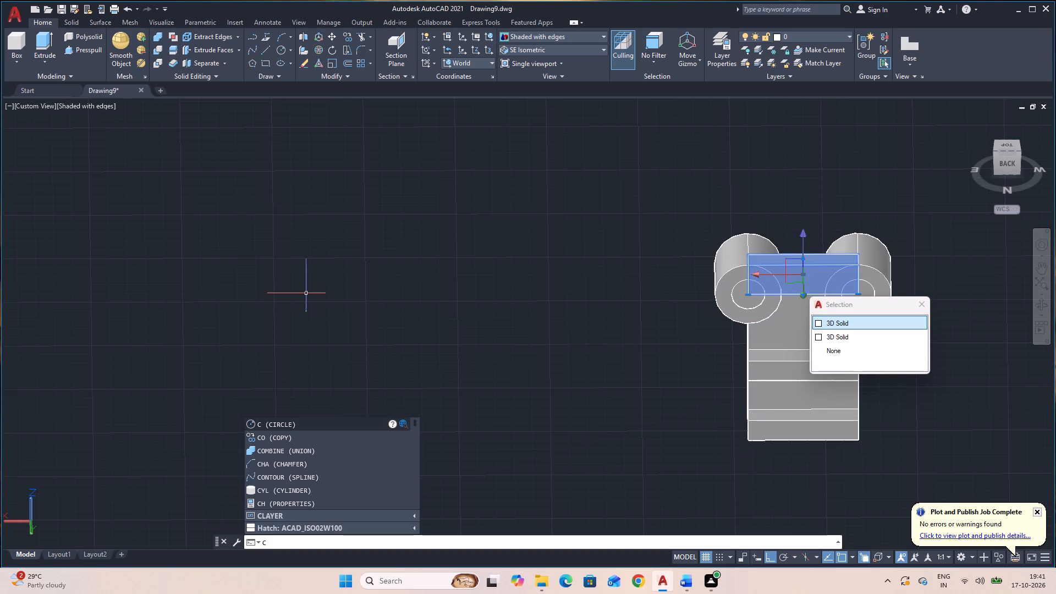
pyautogui.write('O')
pyautogui.press('space')
pyautogui.press('space')
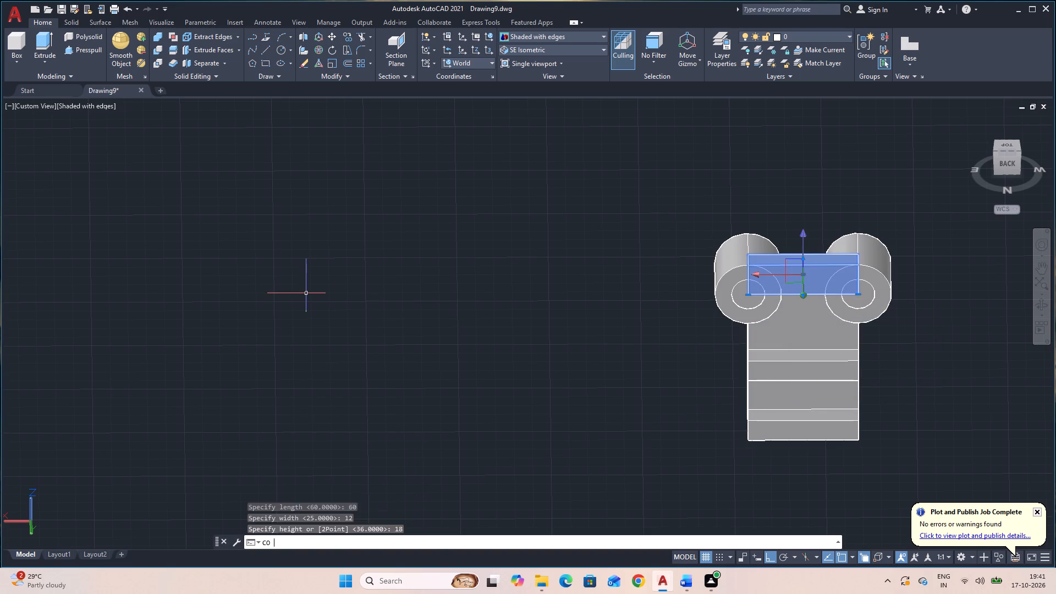
pyautogui.click(751, 296)
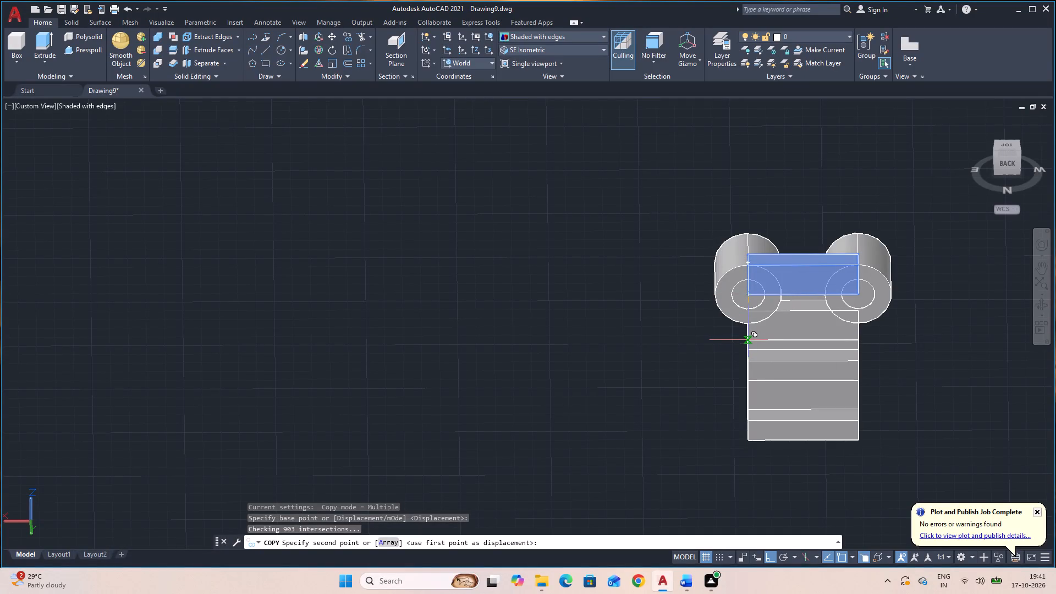
pyautogui.write('18')
pyautogui.press('Return')
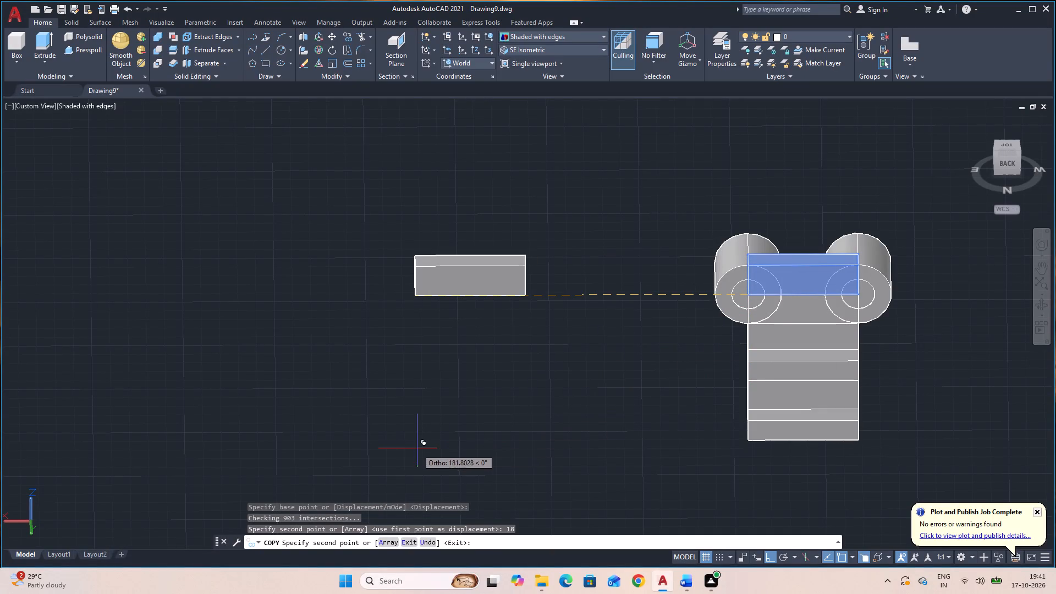
pyautogui.press('Escape')
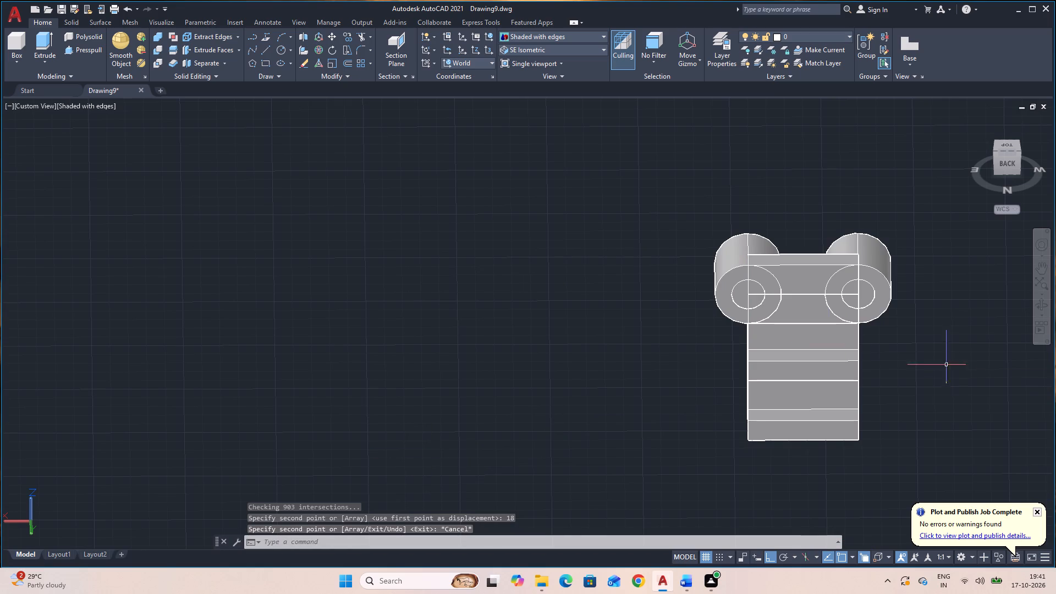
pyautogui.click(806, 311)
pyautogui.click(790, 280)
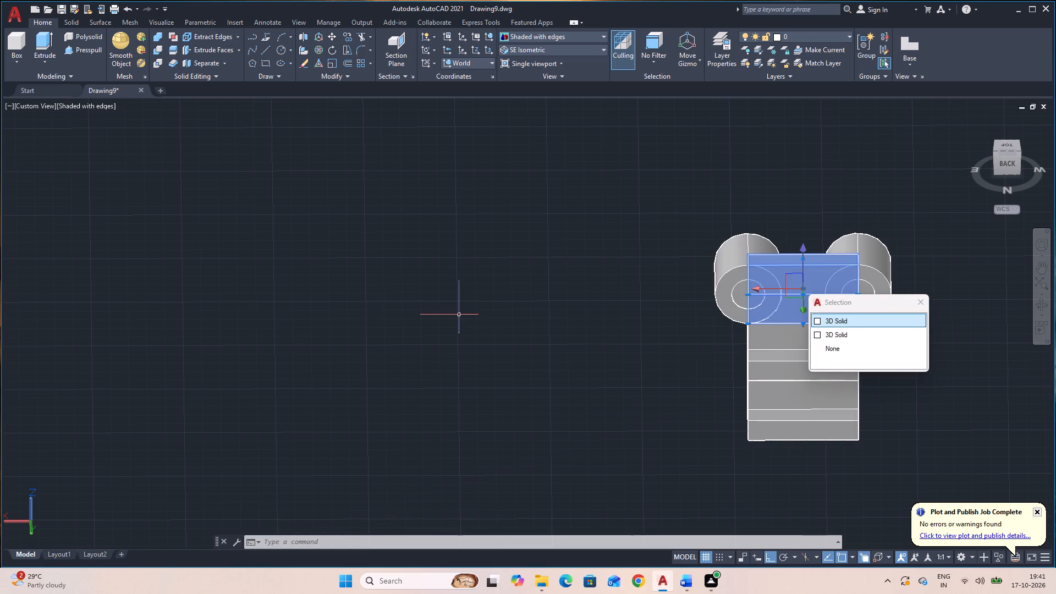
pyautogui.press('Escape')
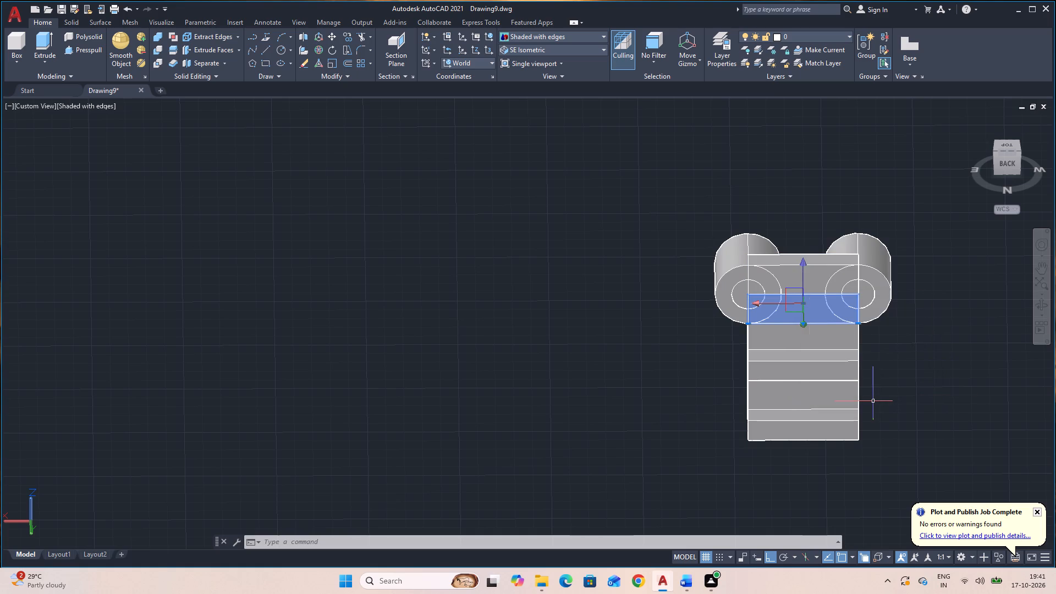
# Examine the two boxes between the cylinders from the part's front left side.
pyautogui.click(1038, 304)
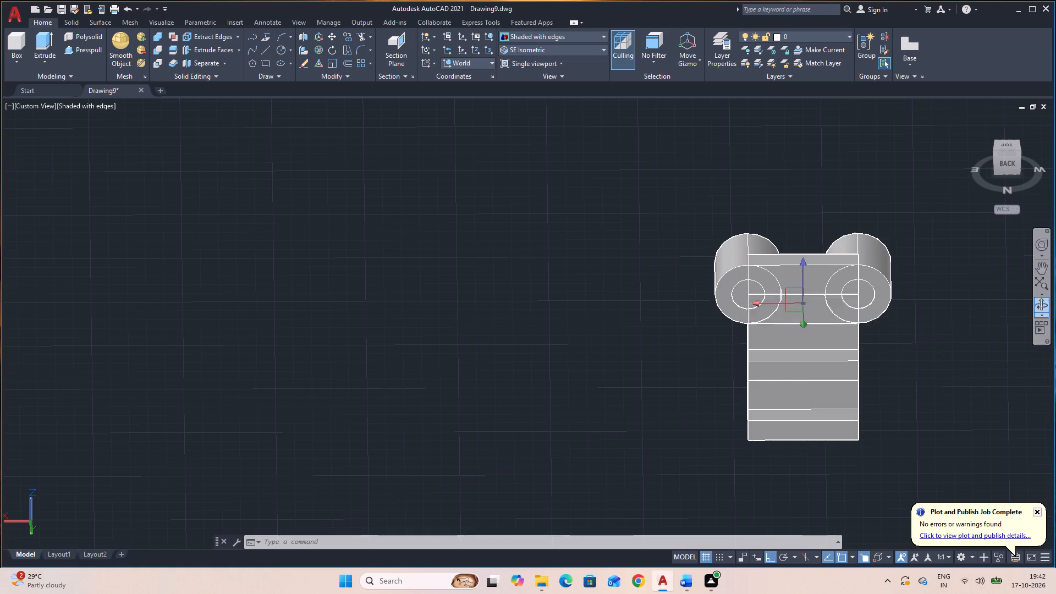
pyautogui.moveTo(934, 372); pyautogui.dragTo(786, 377)
pyautogui.moveTo(851, 390); pyautogui.dragTo(728, 391)
pyautogui.press('Escape')
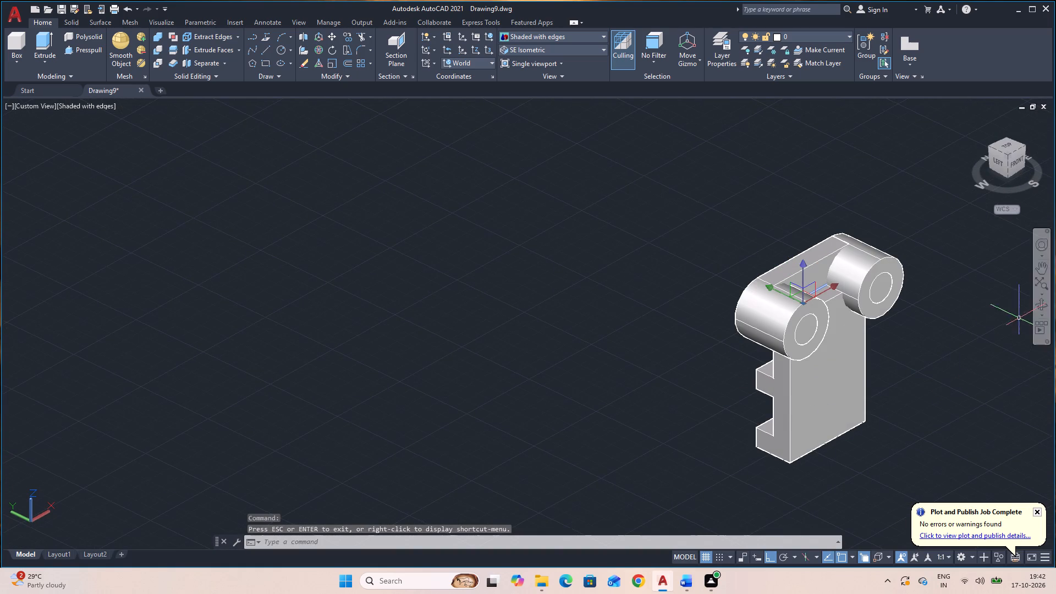
pyautogui.moveTo(910, 431); pyautogui.dragTo(664, 444, button='middle')
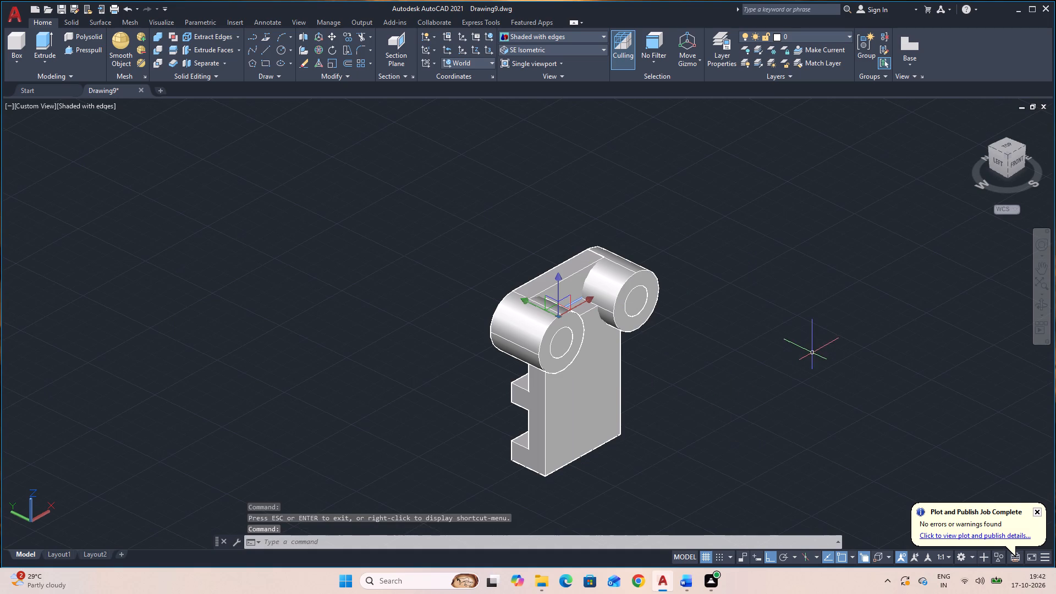
# Subtract both diameter 18 cylinders from the combined main block, two connecting boxes and two radius 18 corner cylinders.
pyautogui.click(1037, 307)
pyautogui.moveTo(978, 349); pyautogui.dragTo(932, 338)
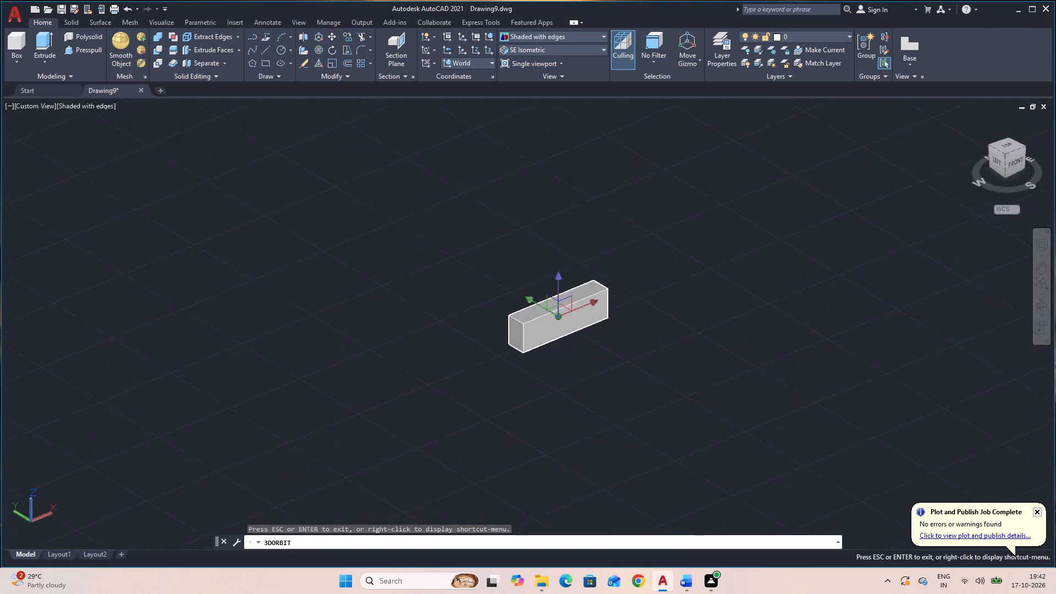
pyautogui.moveTo(932, 338); pyautogui.dragTo(886, 334)
pyautogui.press('Escape')
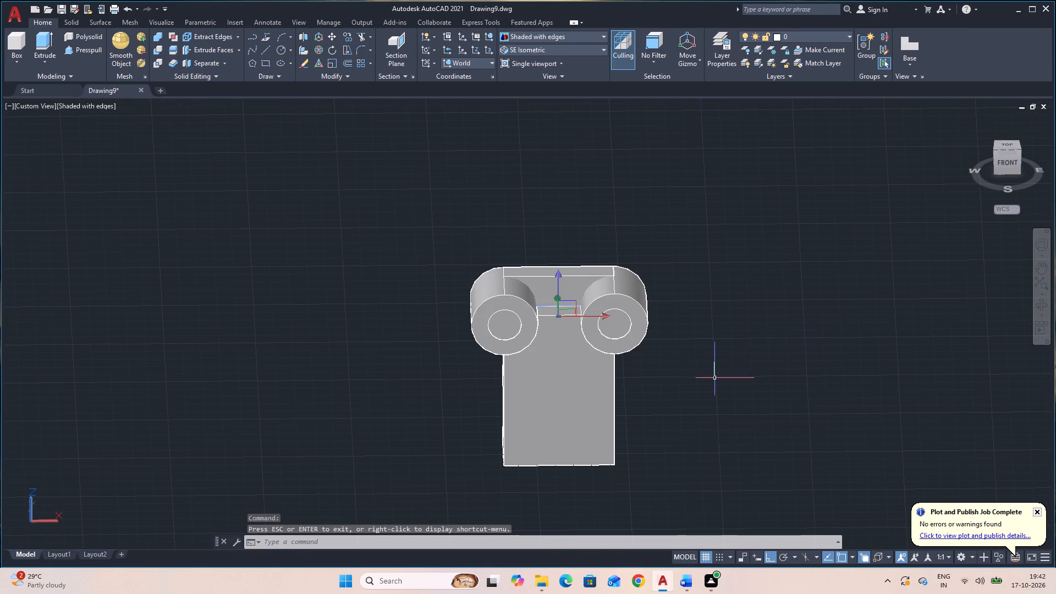
pyautogui.press('Escape')
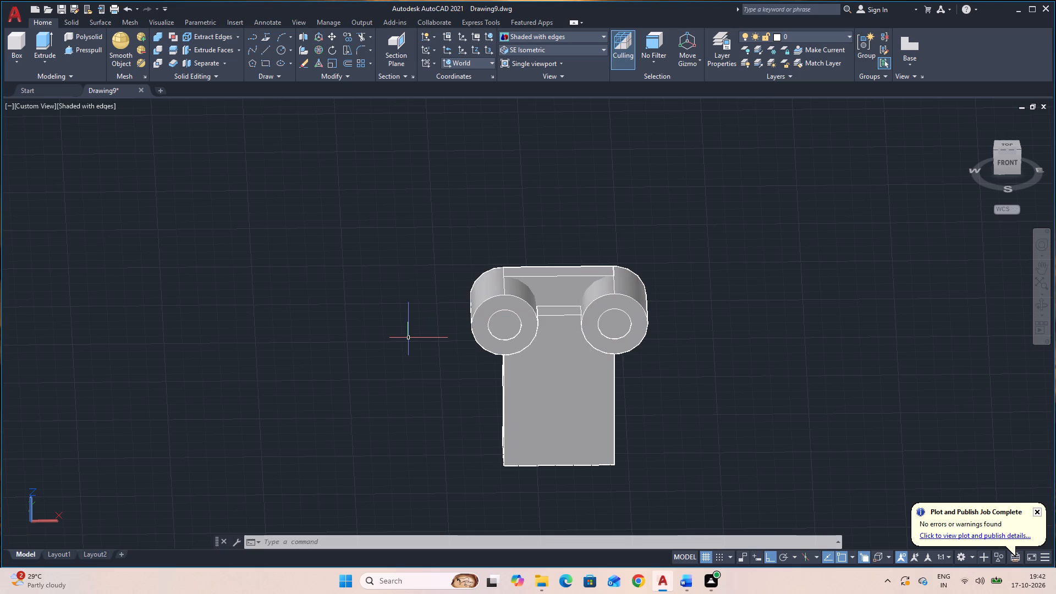
pyautogui.write('SU')
pyautogui.press('space')
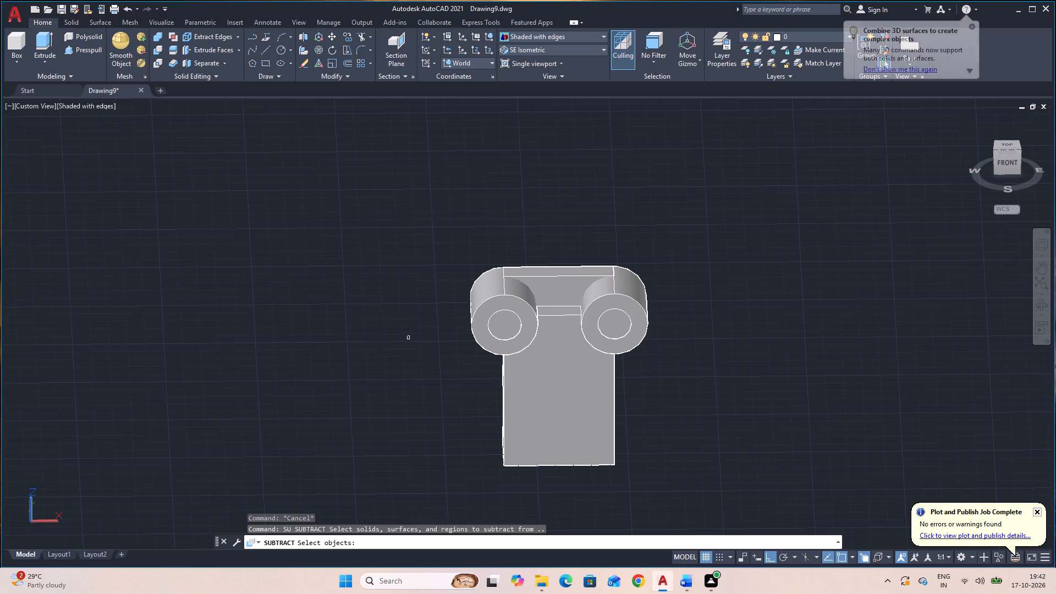
pyautogui.click(606, 411)
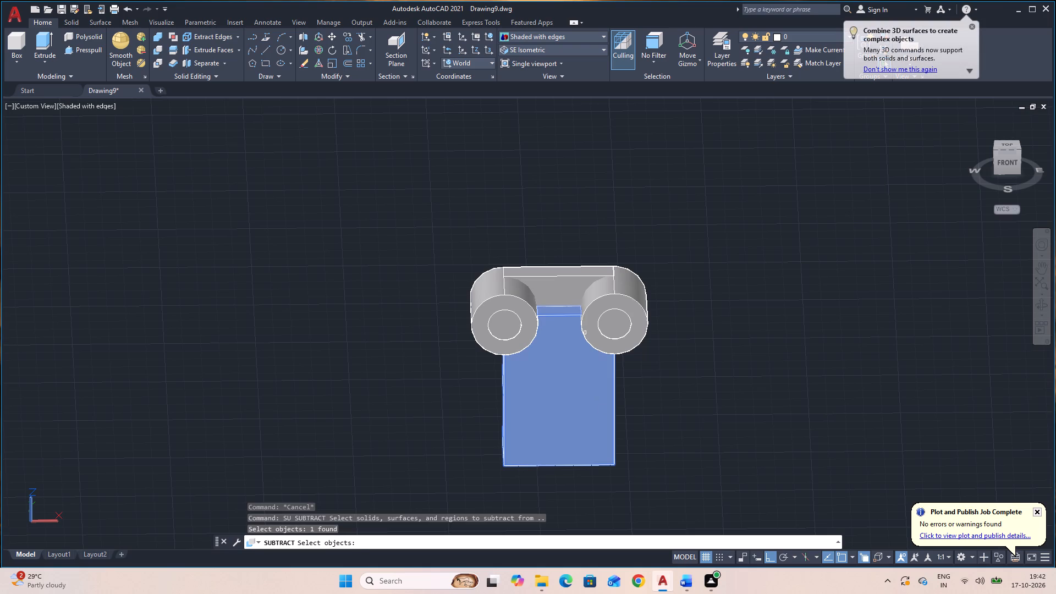
pyautogui.click(563, 297)
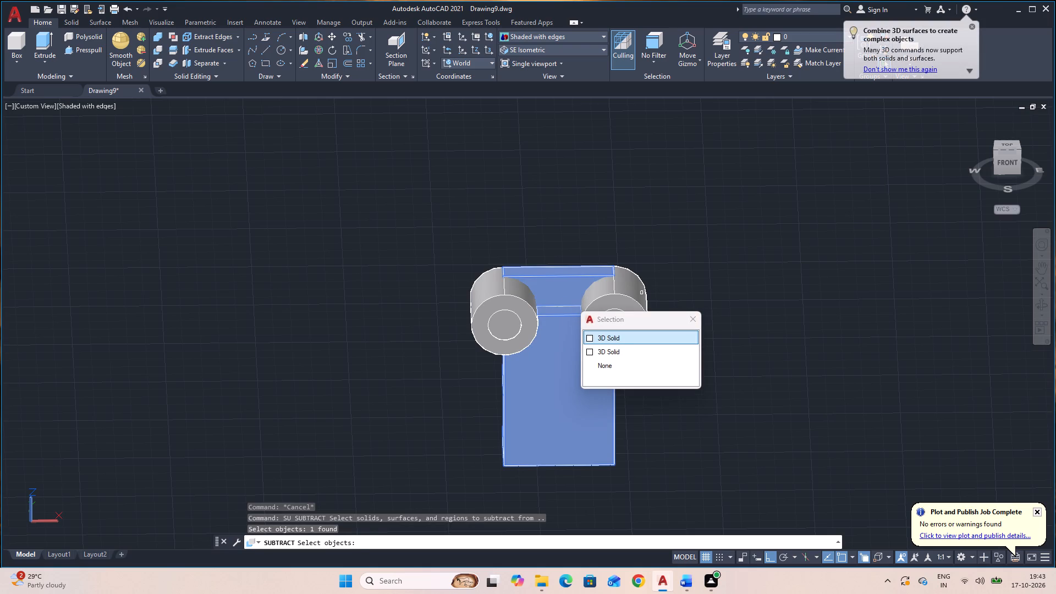
pyautogui.click(628, 293)
pyautogui.click(490, 293)
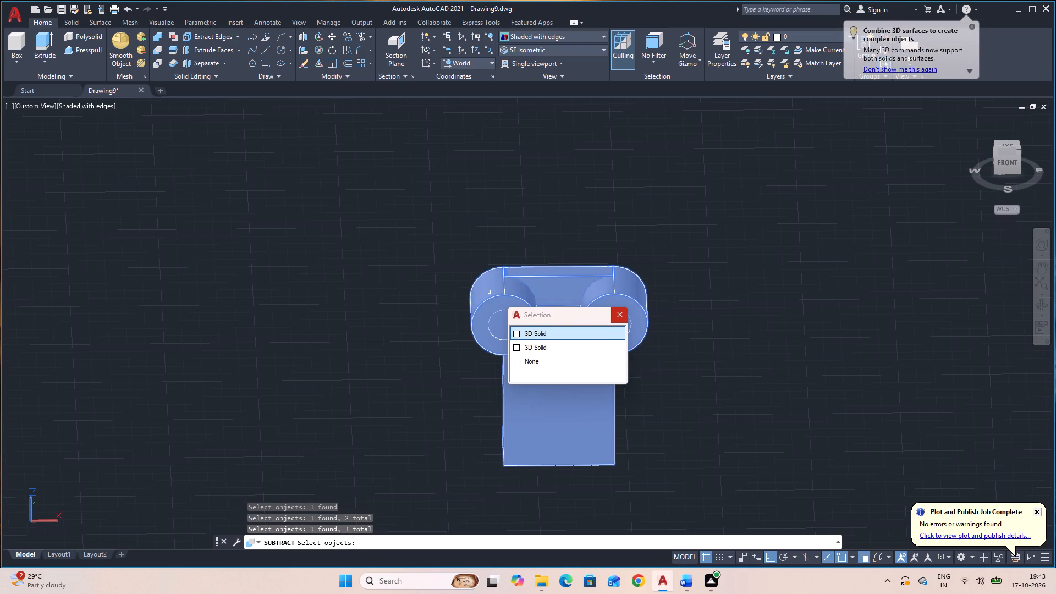
pyautogui.click(1041, 306)
pyautogui.moveTo(834, 433); pyautogui.dragTo(939, 421)
pyautogui.moveTo(805, 450); pyautogui.dragTo(995, 416)
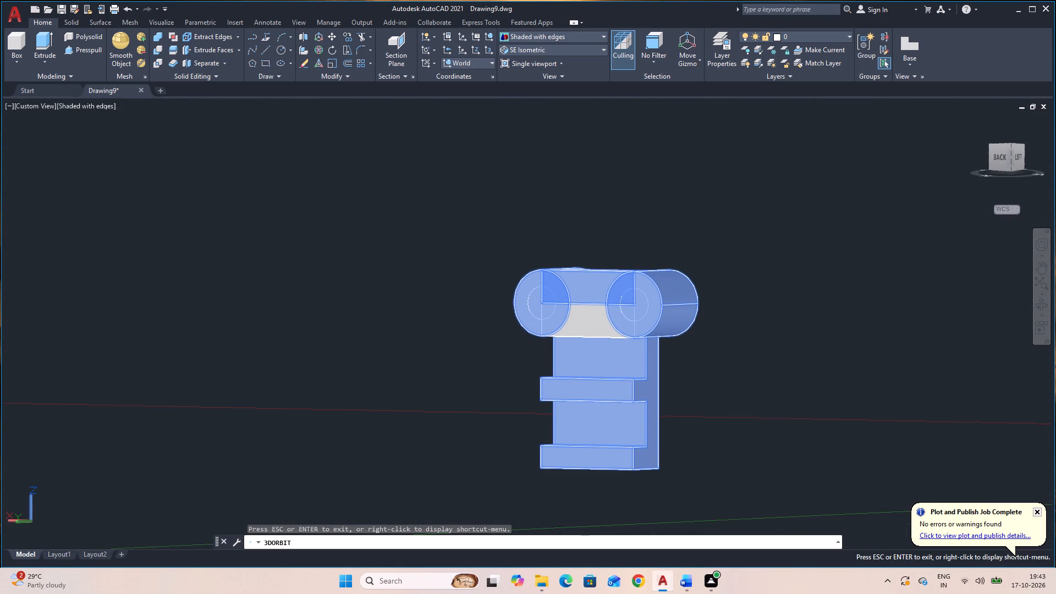
pyautogui.press('Escape')
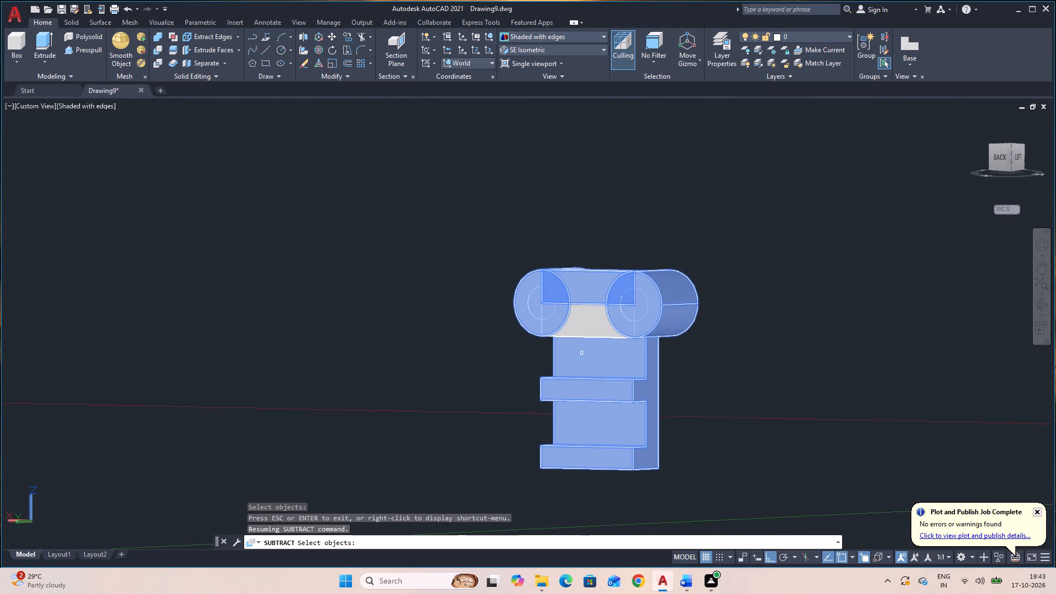
pyautogui.click(583, 329)
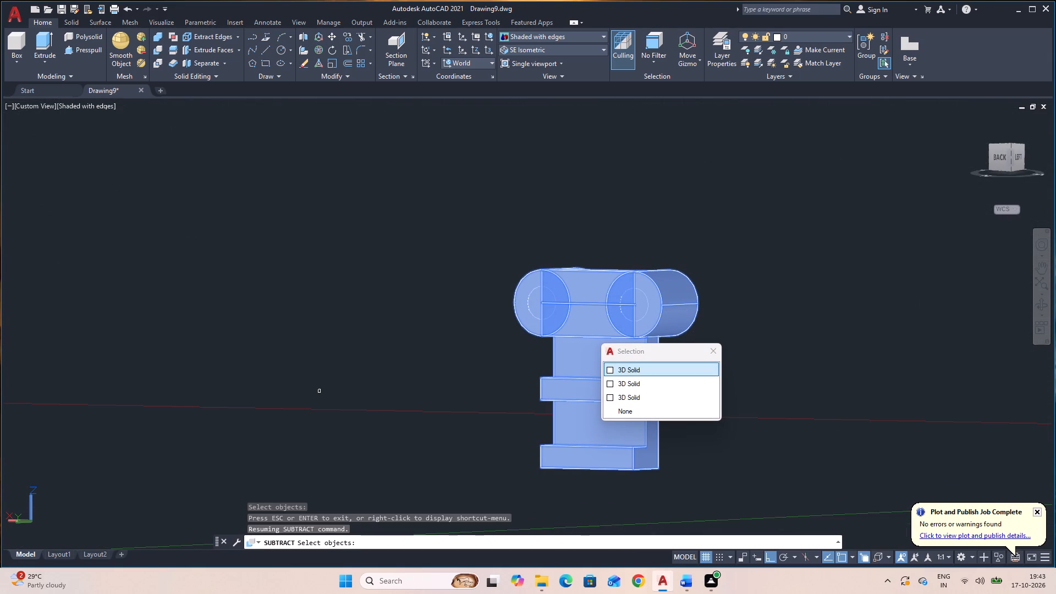
pyautogui.press('Return')
pyautogui.press('Return')
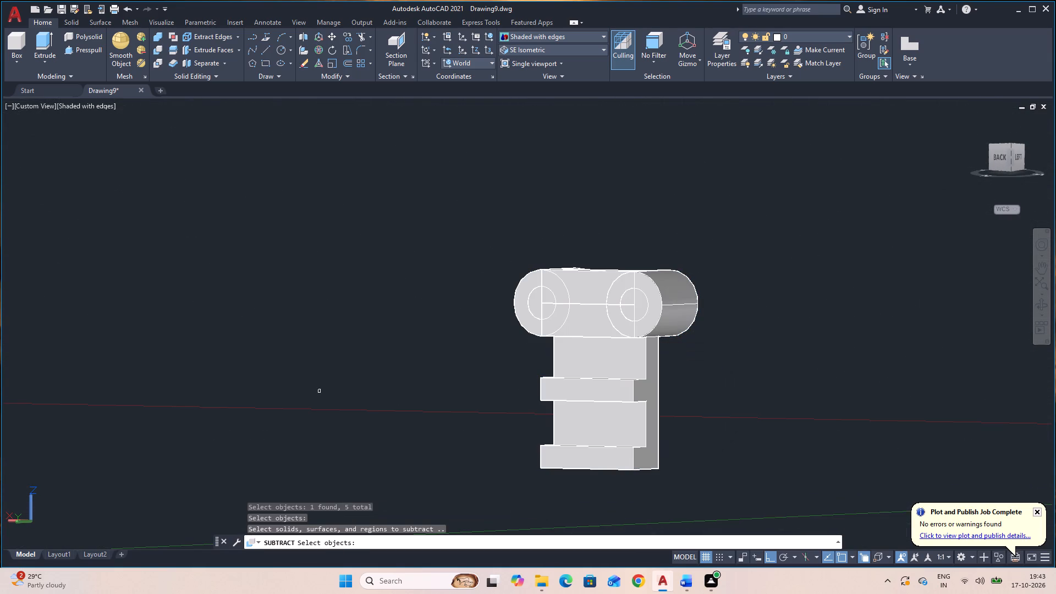
pyautogui.click(535, 308)
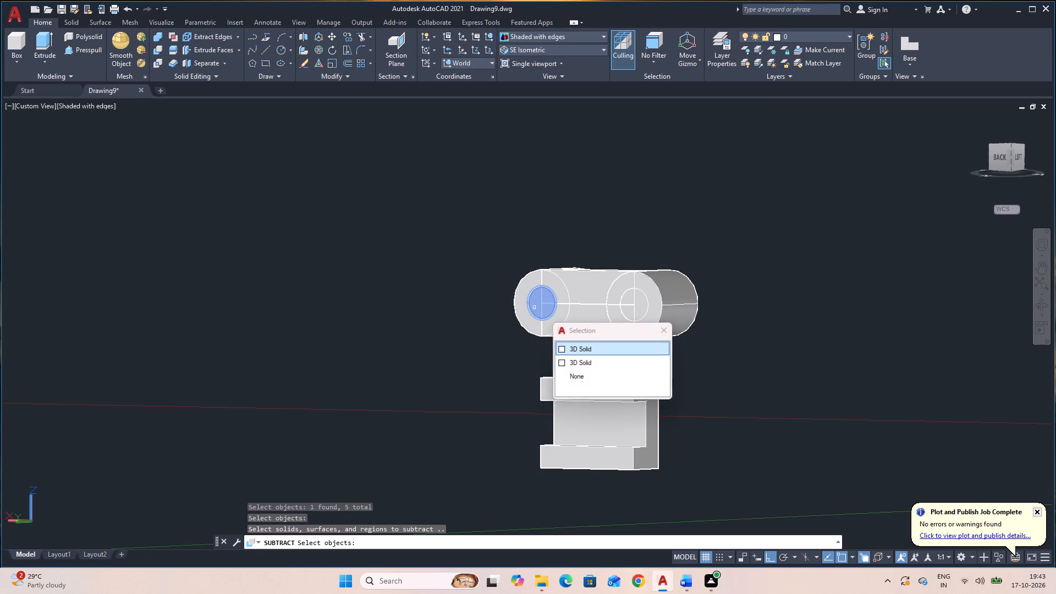
pyautogui.click(643, 300)
pyautogui.press('space')
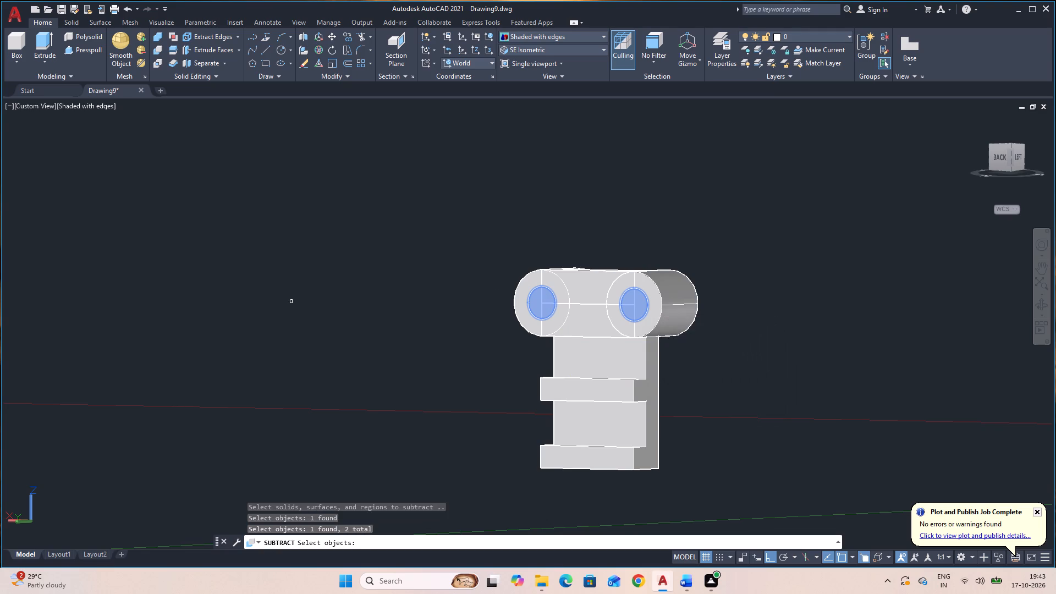
pyautogui.press('space')
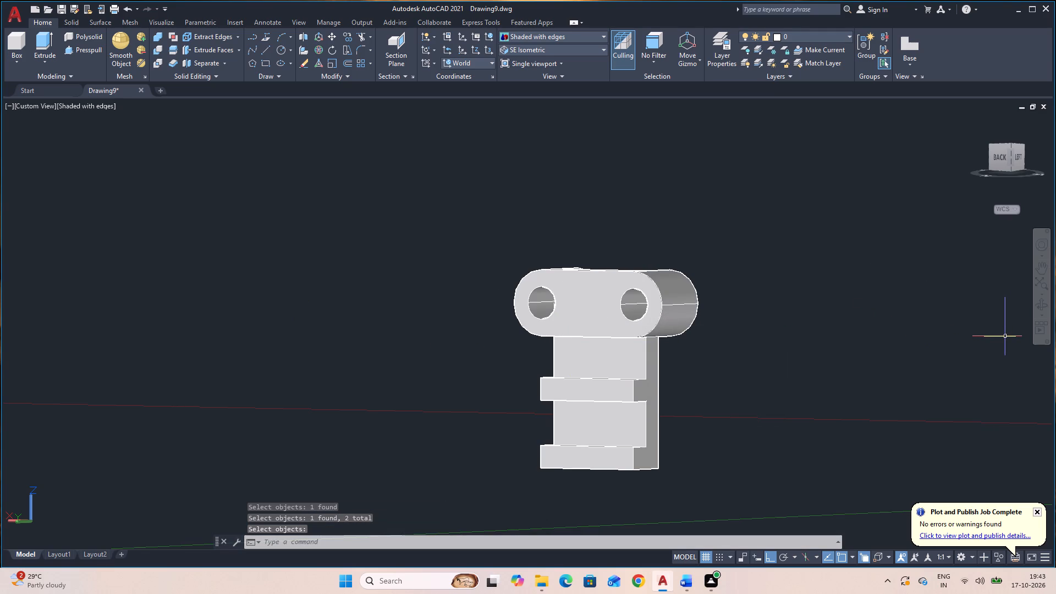
# Delete the three leftover construction lines running between and inside the two bores.
pyautogui.click(1041, 303)
pyautogui.moveTo(921, 367); pyautogui.dragTo(658, 452)
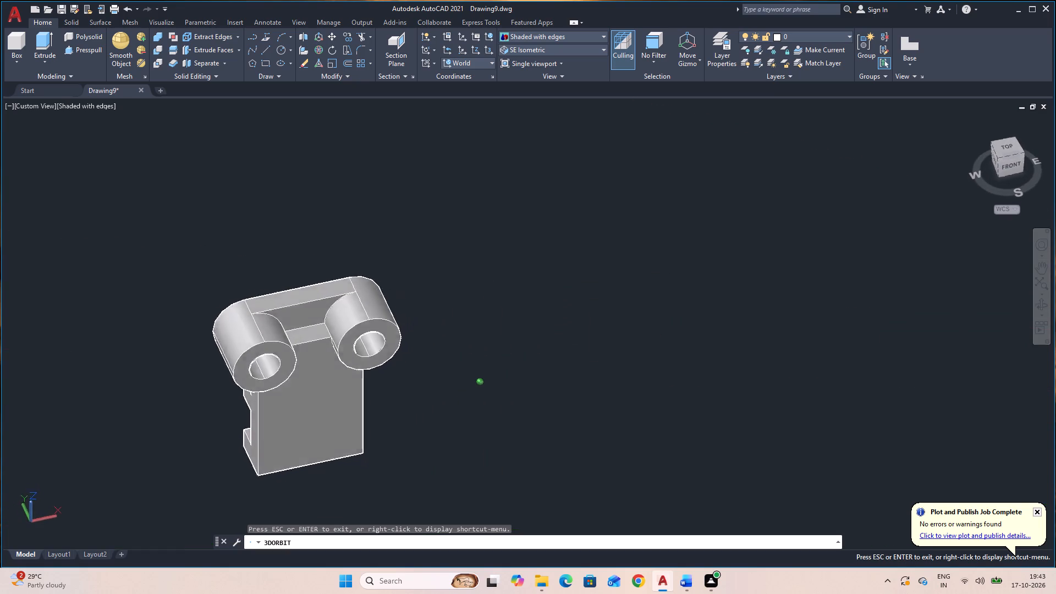
pyautogui.moveTo(658, 452); pyautogui.dragTo(628, 437)
pyautogui.click(580, 380)
pyautogui.moveTo(571, 409); pyautogui.dragTo(574, 332)
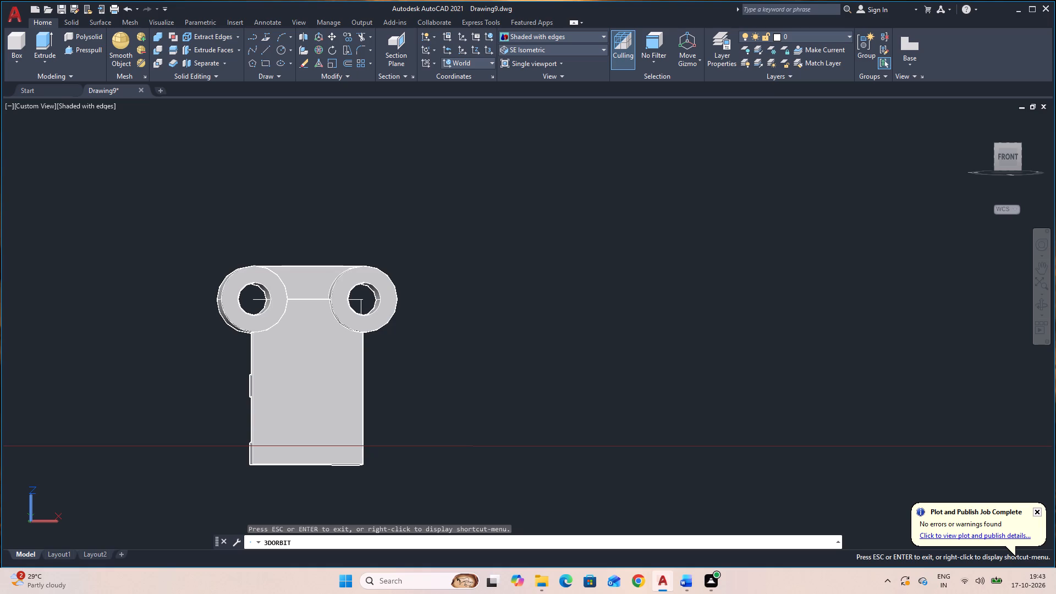
pyautogui.press('Escape')
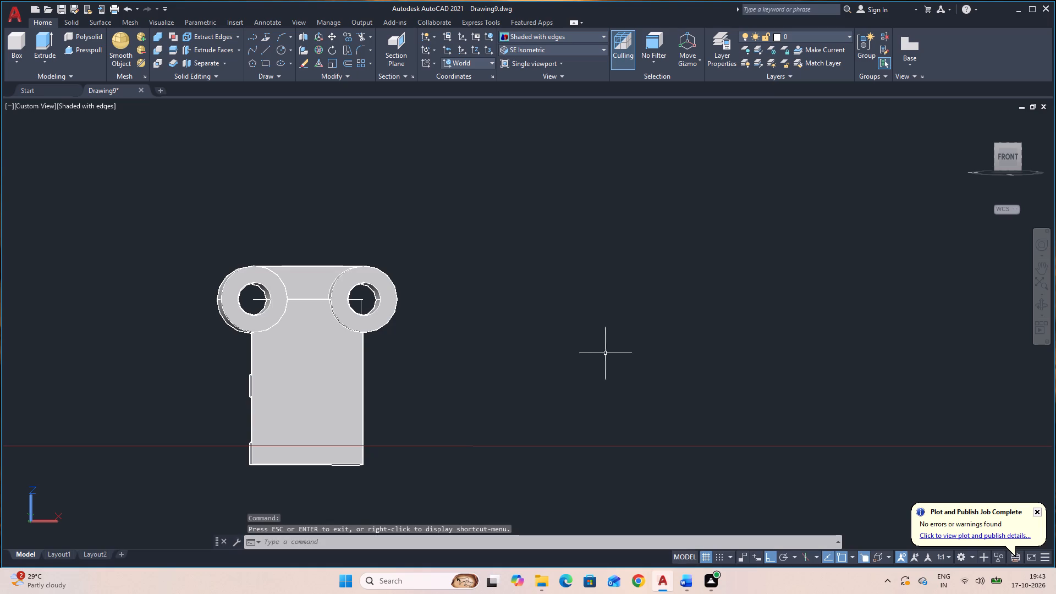
pyautogui.click(362, 299)
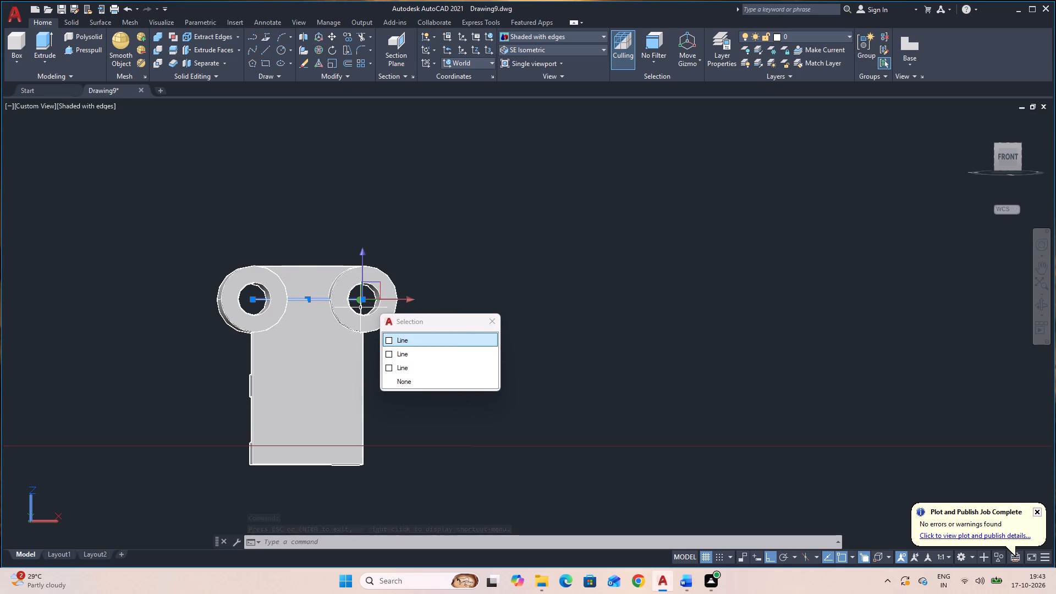
pyautogui.click(361, 308)
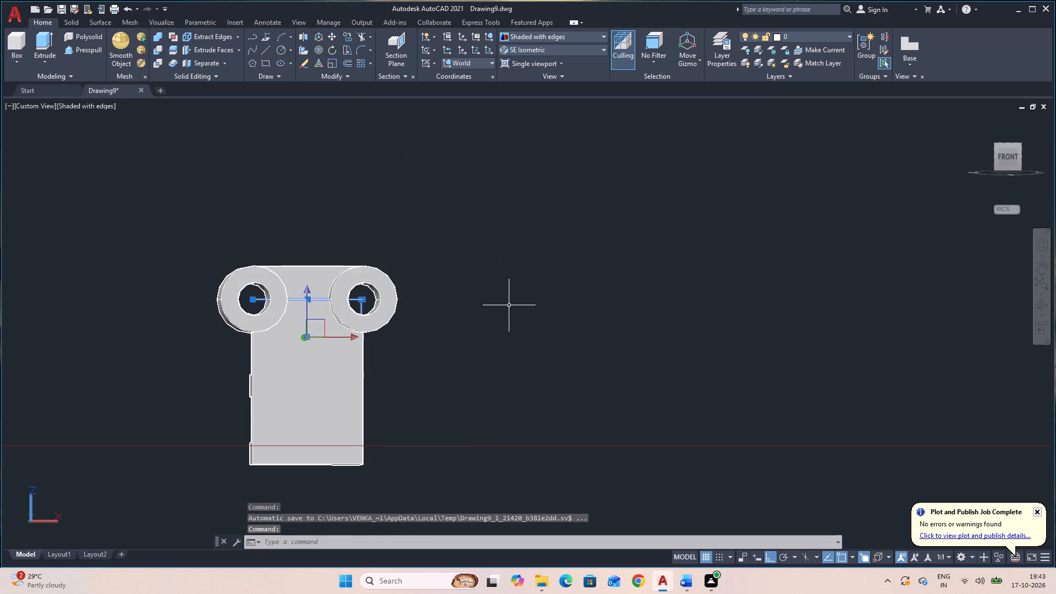
pyautogui.press('Delete')
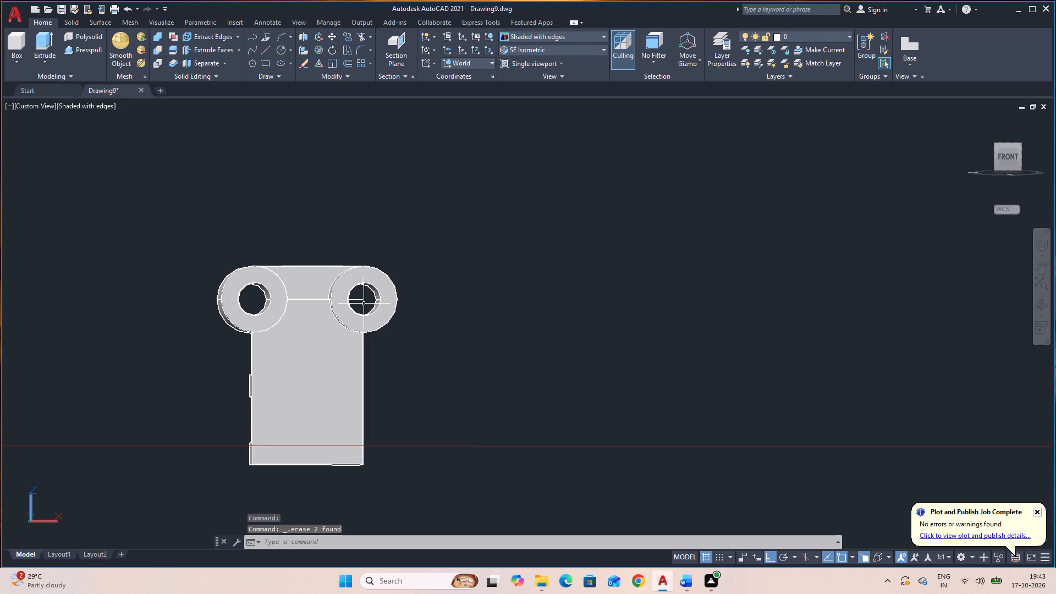
pyautogui.click(360, 300)
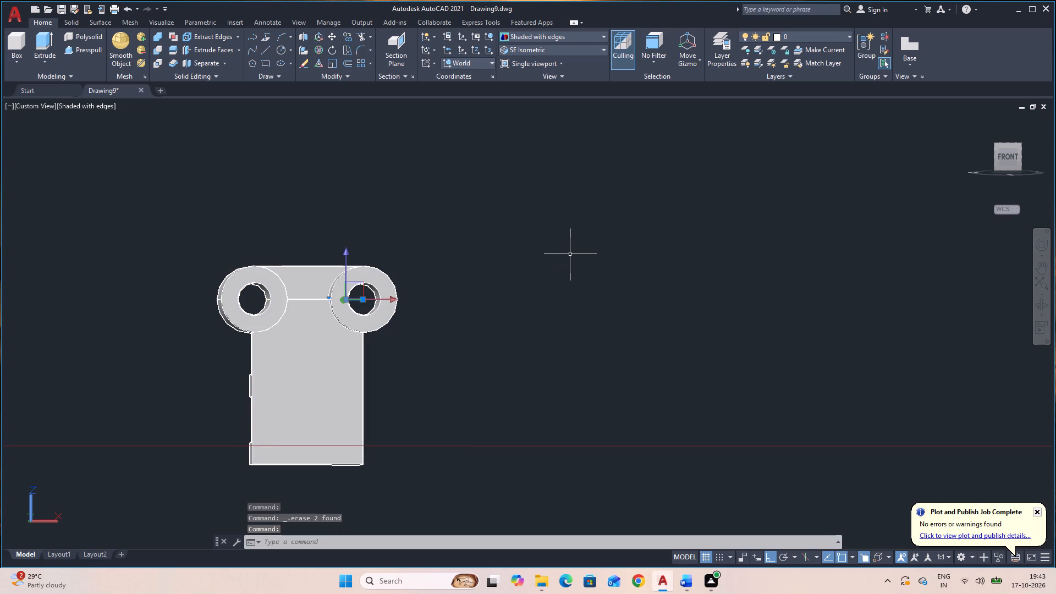
pyautogui.press('Delete')
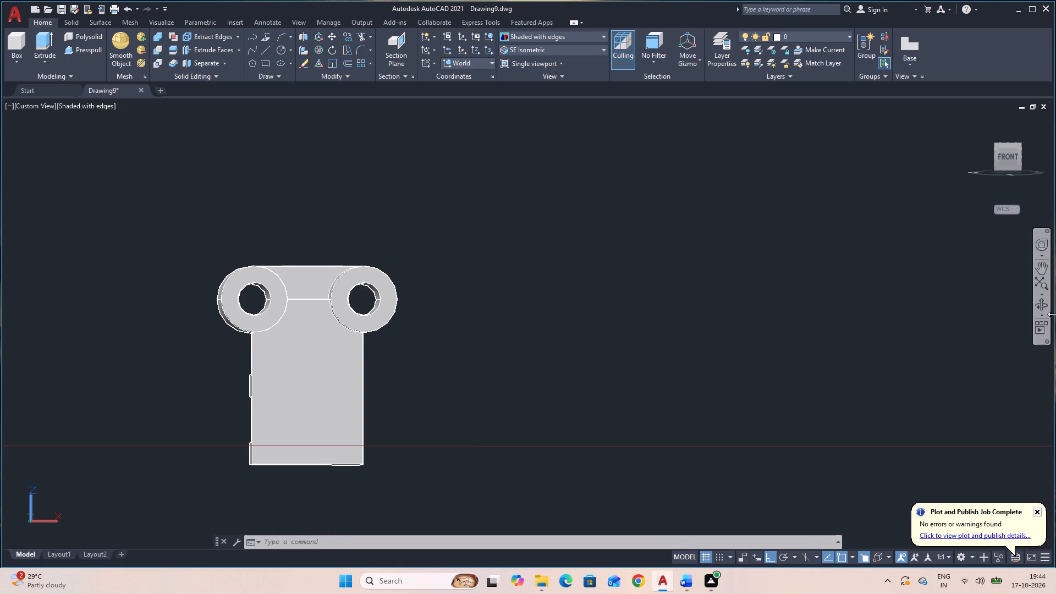
# Examine the finished solid from the southeast isometric view, then around its front, side and underside.
pyautogui.click(560, 48)
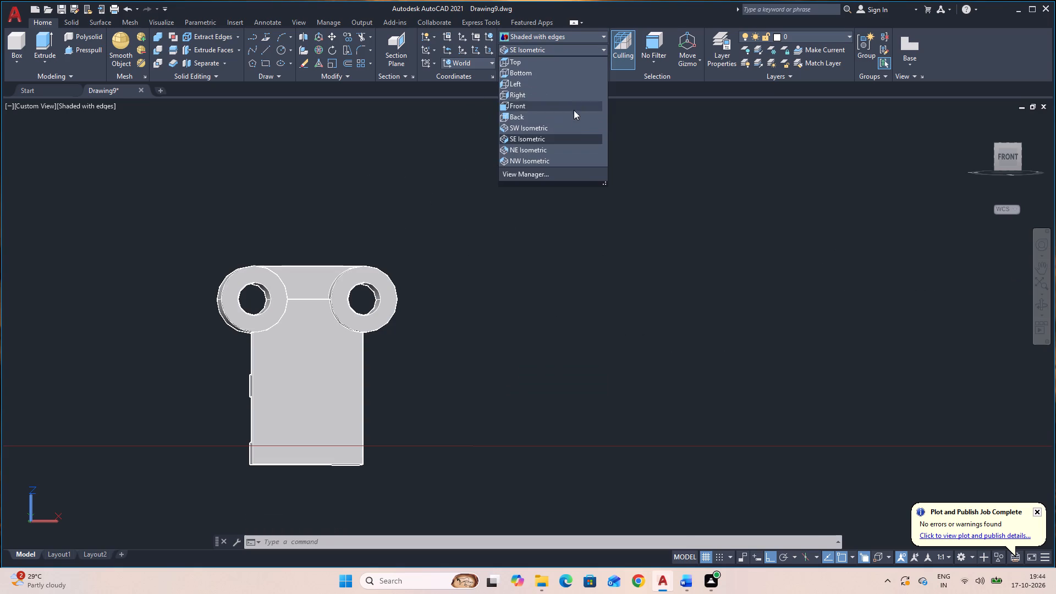
pyautogui.click(580, 137)
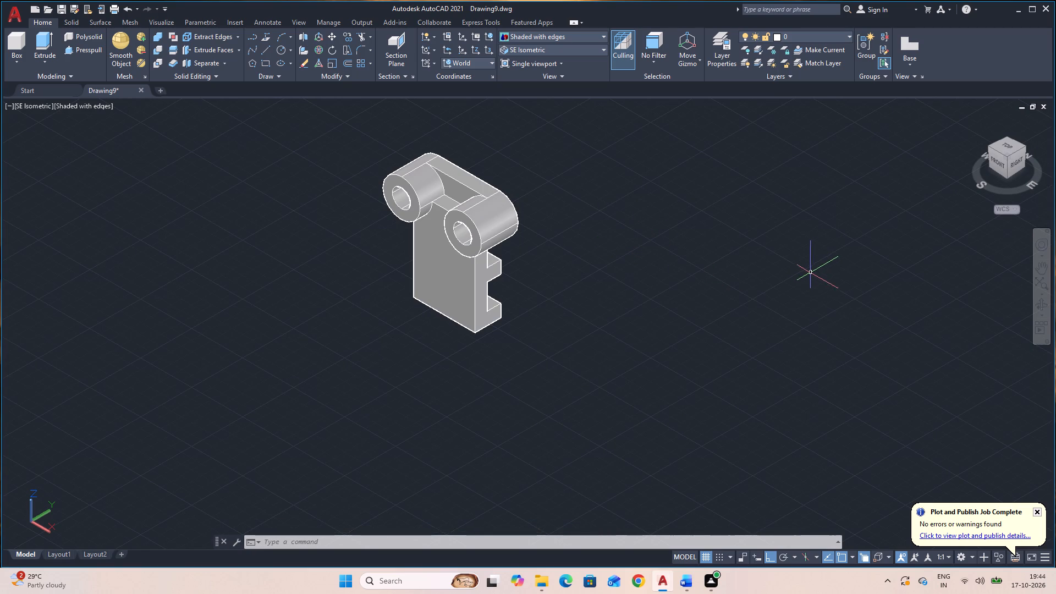
pyautogui.click(1036, 305)
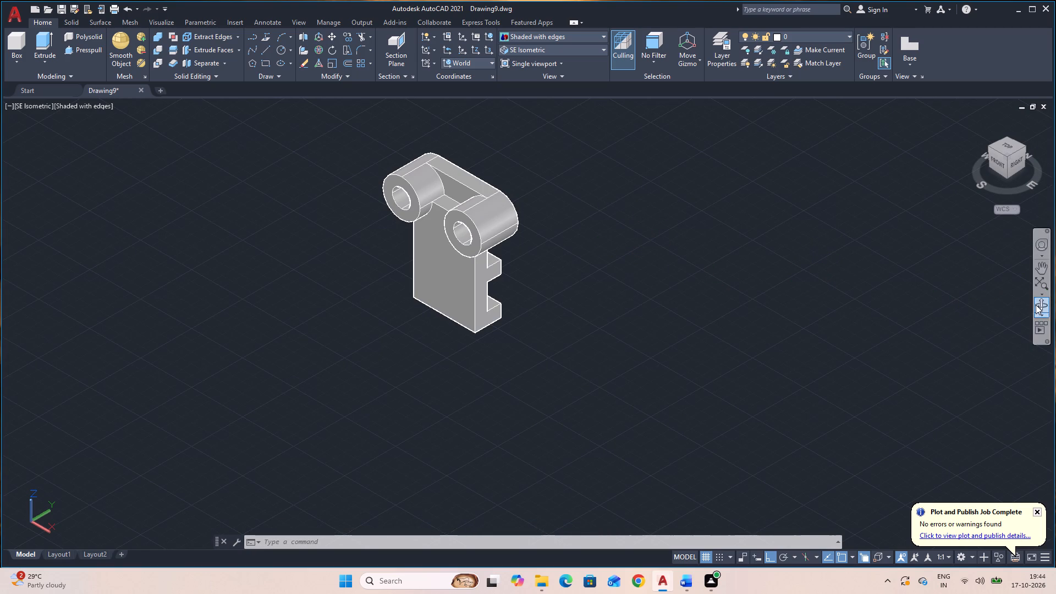
pyautogui.moveTo(700, 289); pyautogui.dragTo(705, 268)
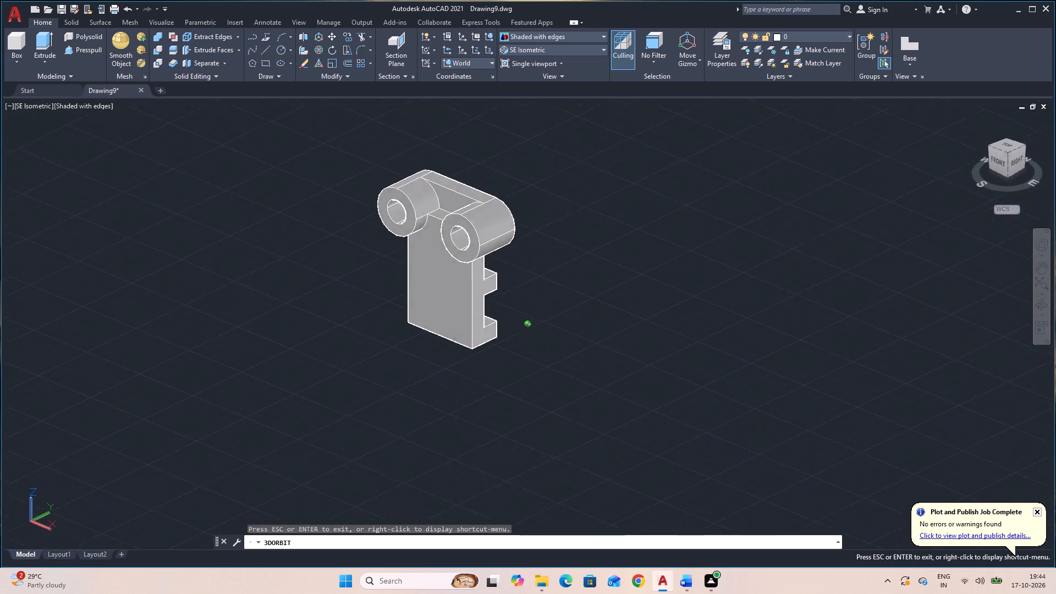
pyautogui.moveTo(705, 268); pyautogui.dragTo(679, 239)
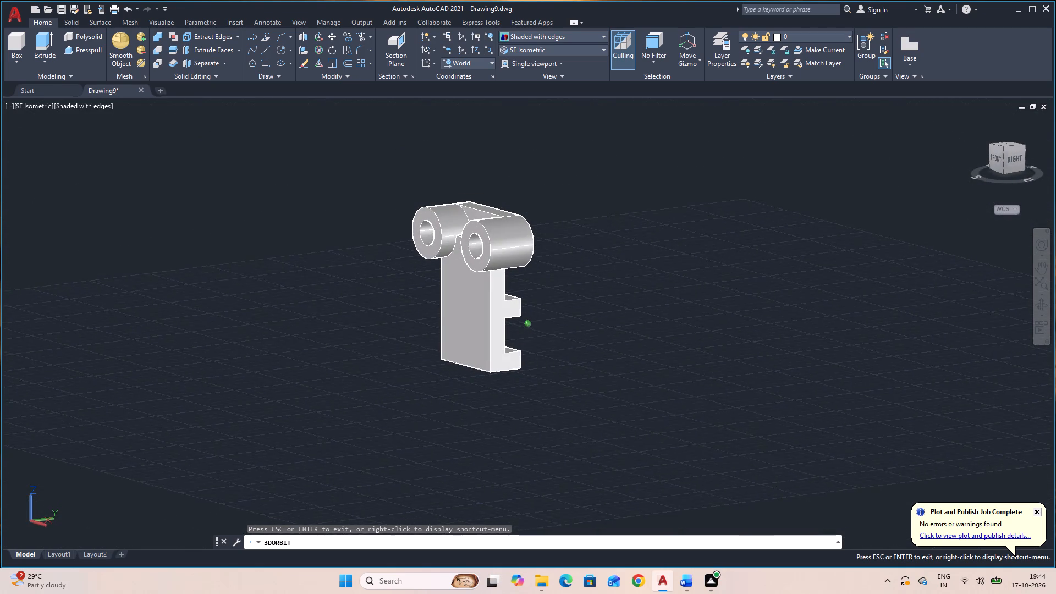
pyautogui.moveTo(679, 239); pyautogui.dragTo(681, 239)
pyautogui.press('Escape')
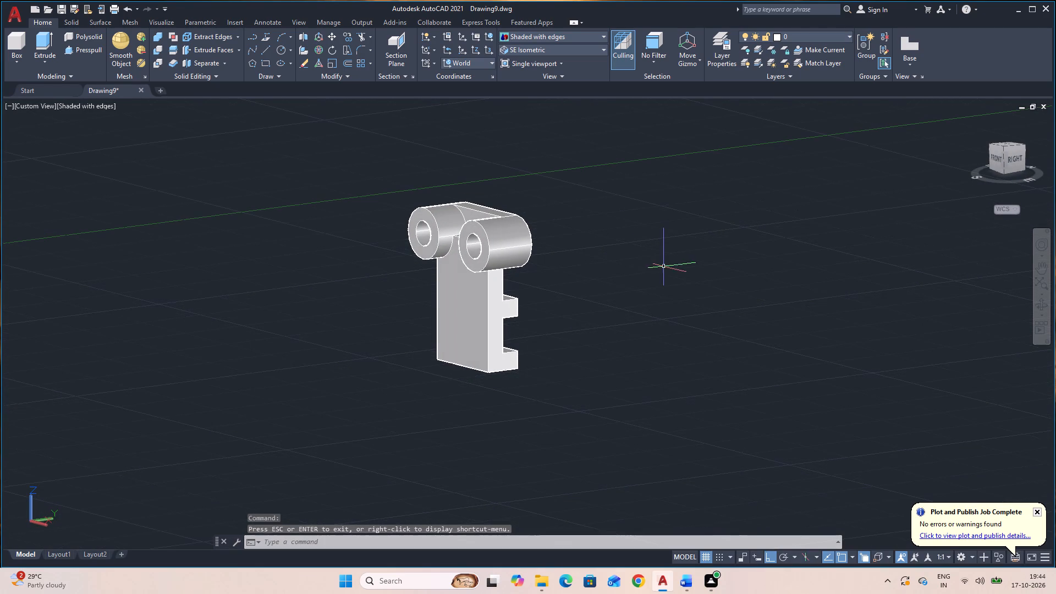
pyautogui.scroll(3, 391, 363)
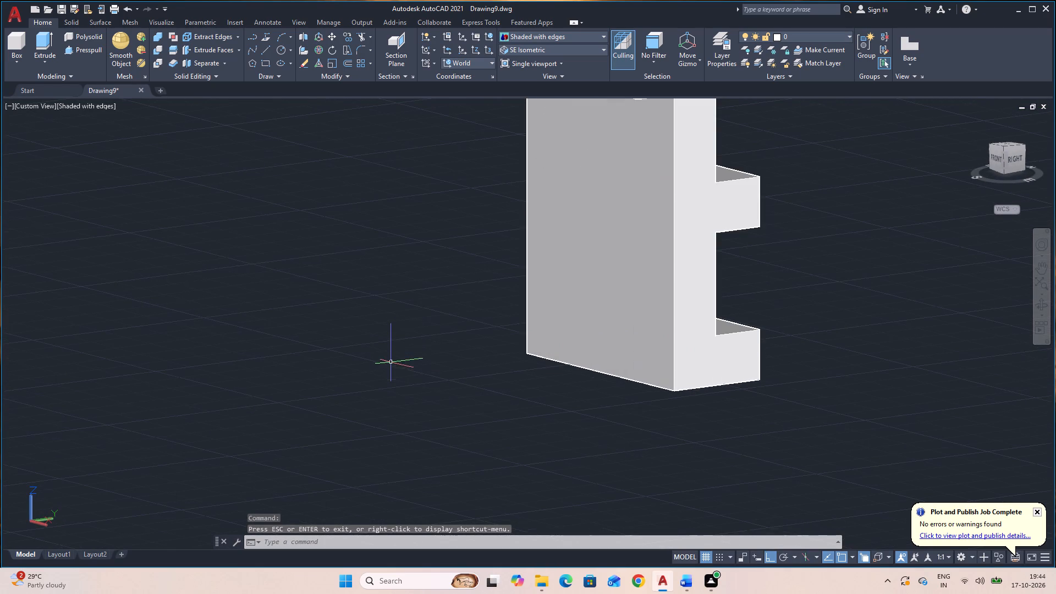
pyautogui.moveTo(461, 308); pyautogui.dragTo(446, 405, button='middle')
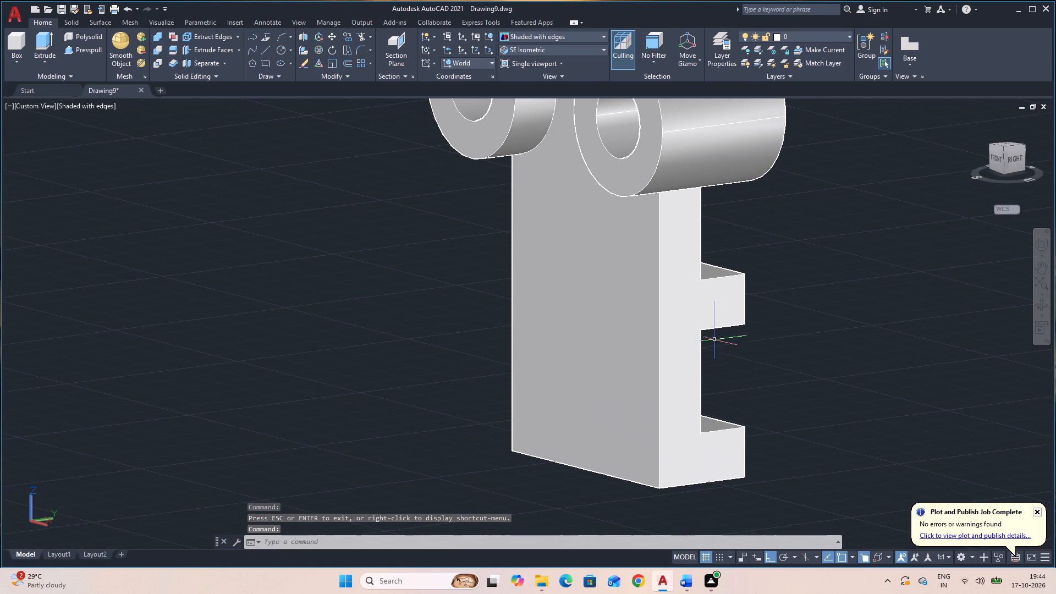
pyautogui.click(1036, 304)
pyautogui.moveTo(841, 423); pyautogui.dragTo(848, 399)
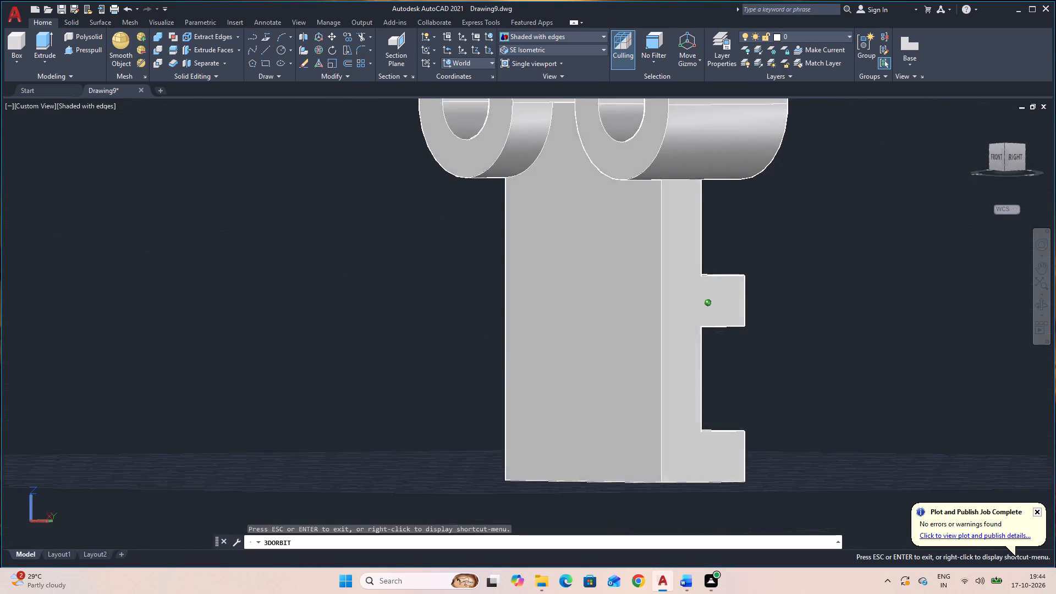
pyautogui.moveTo(848, 399); pyautogui.dragTo(930, 369)
pyautogui.moveTo(896, 372); pyautogui.dragTo(909, 389)
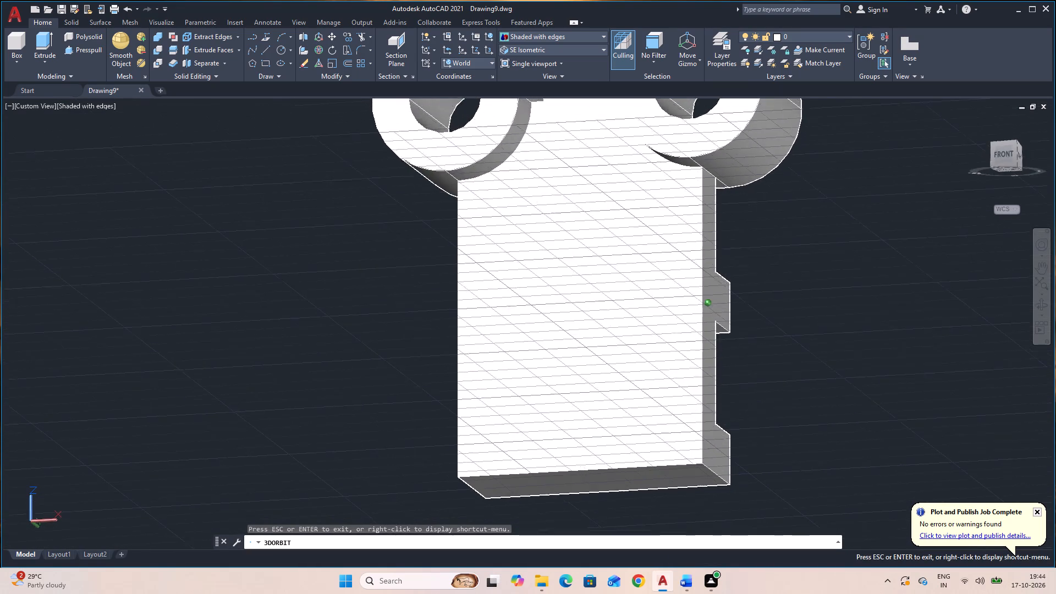
pyautogui.moveTo(909, 389); pyautogui.dragTo(914, 392)
pyautogui.moveTo(904, 390); pyautogui.dragTo(912, 397)
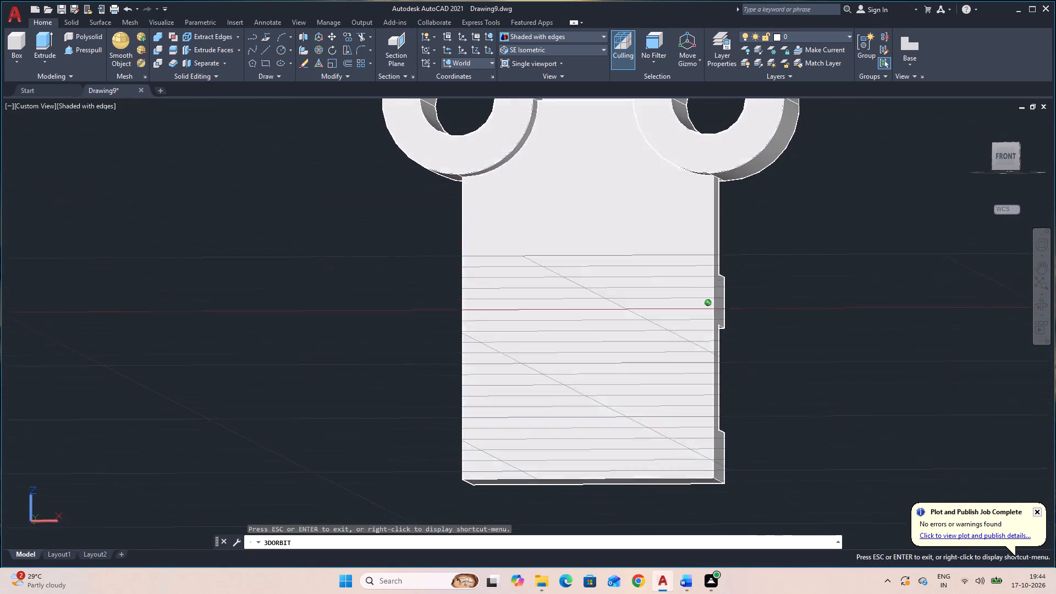
pyautogui.moveTo(912, 397); pyautogui.dragTo(894, 310)
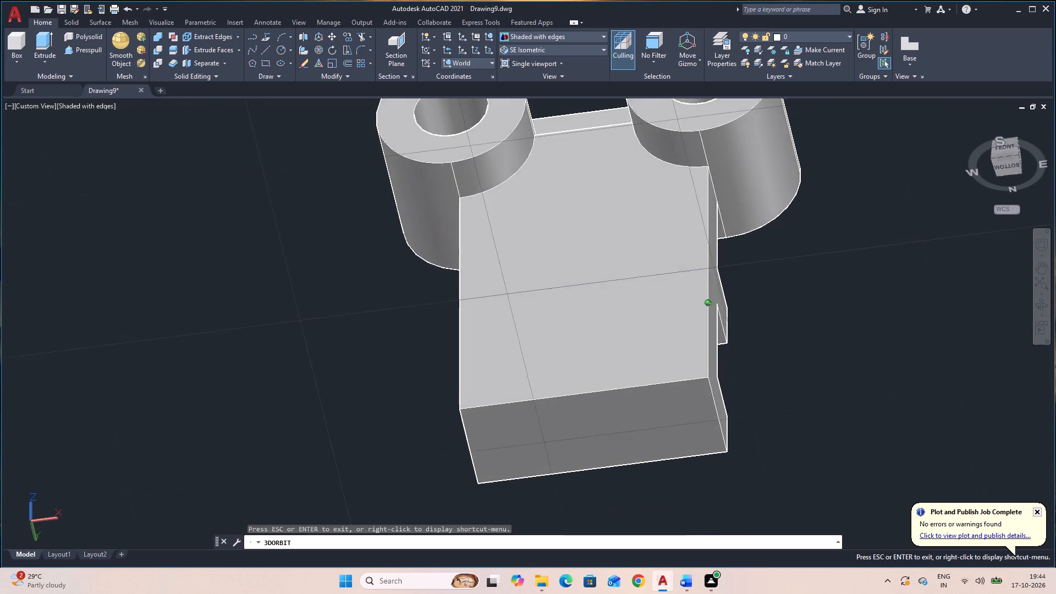
pyautogui.moveTo(894, 310); pyautogui.dragTo(881, 318)
pyautogui.moveTo(678, 349); pyautogui.dragTo(740, 357)
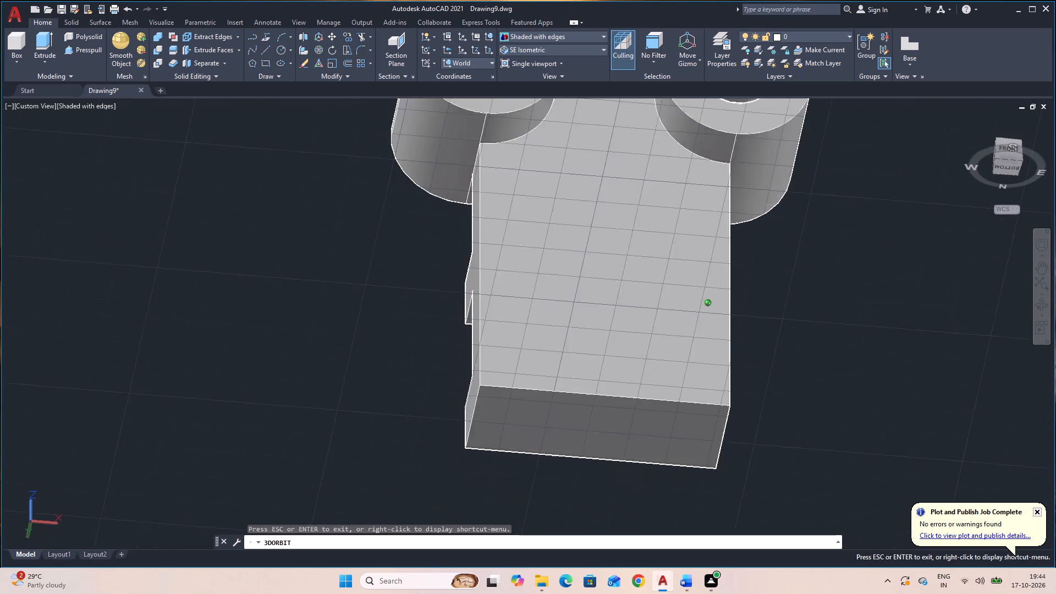
pyautogui.moveTo(740, 357); pyautogui.dragTo(748, 382)
pyautogui.press('Escape')
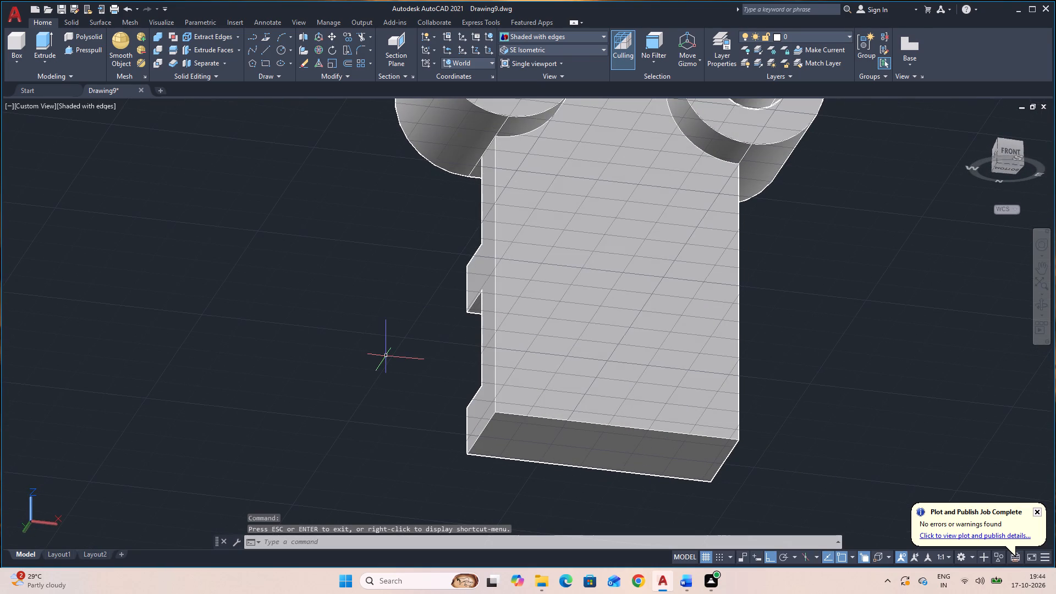
# Draw three lines forming a narrow triangle between the block's front-left edge top, its bottom corner and the left cylinder's lower front rim.
pyautogui.write('L')
pyautogui.press('space')
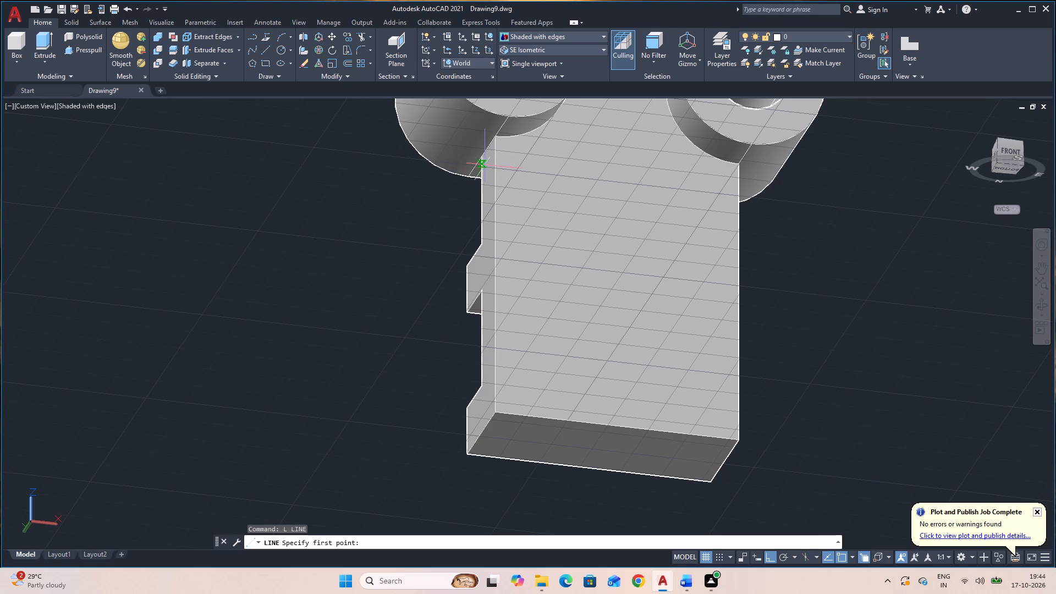
pyautogui.click(496, 134)
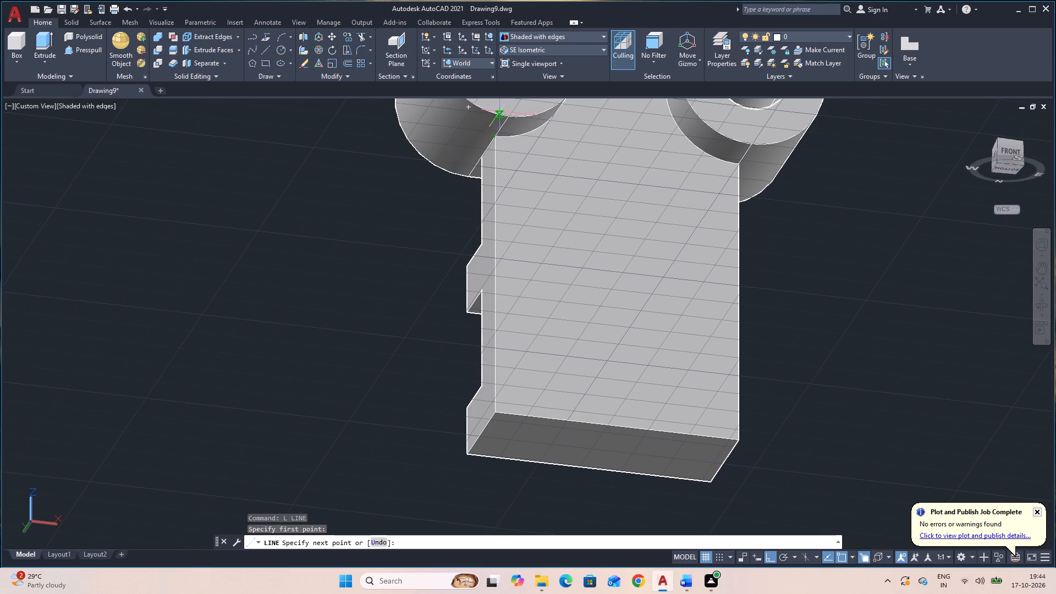
pyautogui.click(513, 117)
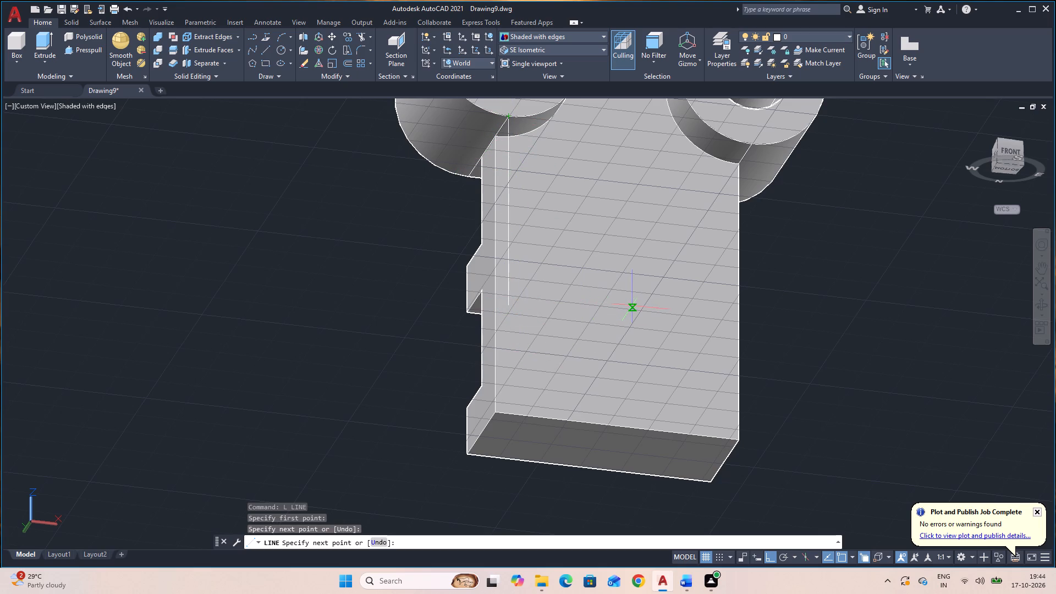
pyautogui.press('Escape')
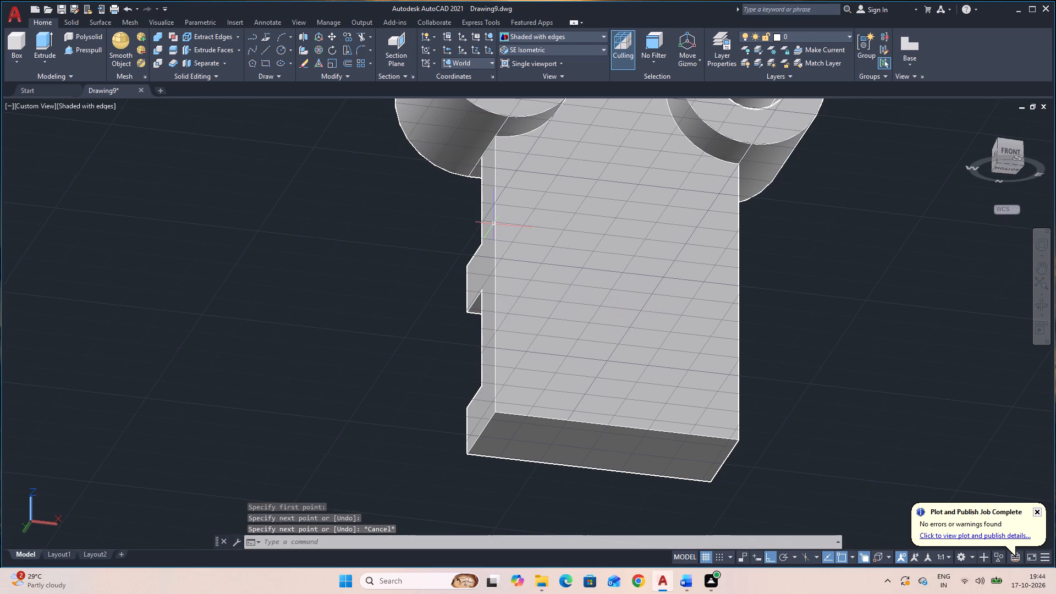
pyautogui.write('L')
pyautogui.press('space')
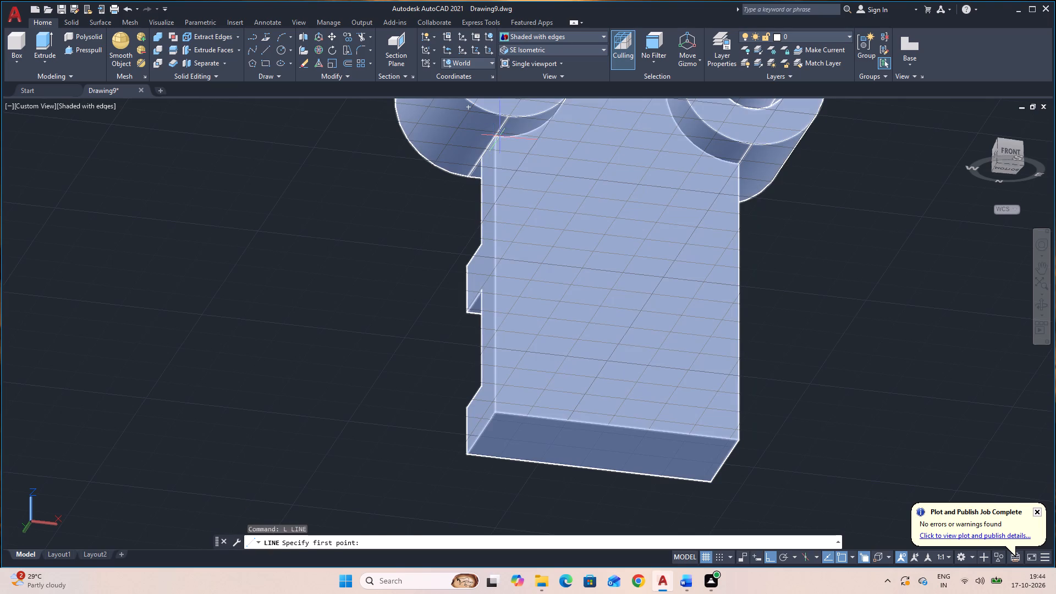
pyautogui.click(496, 135)
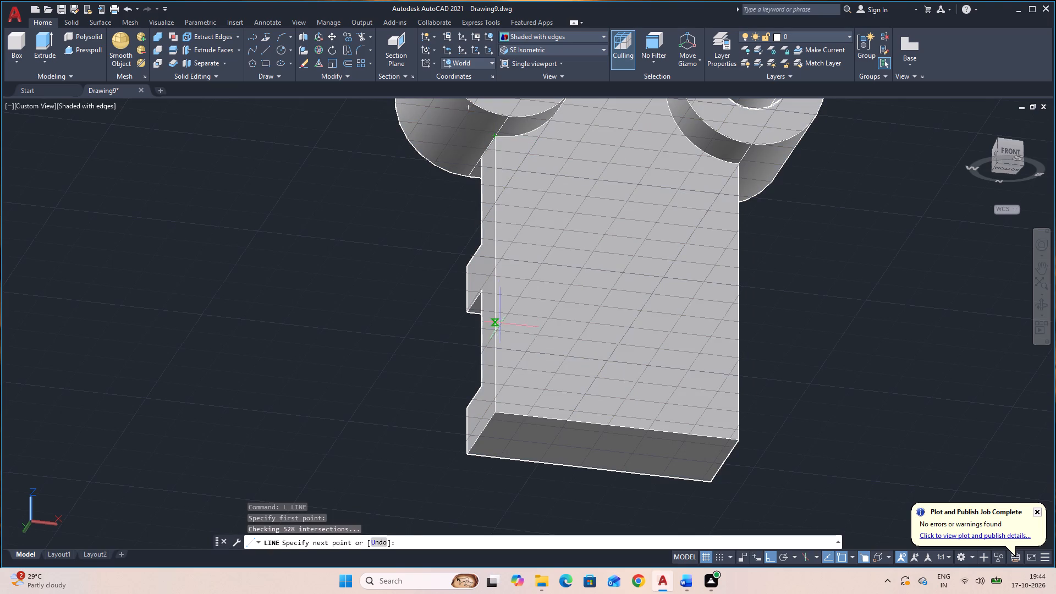
pyautogui.click(497, 412)
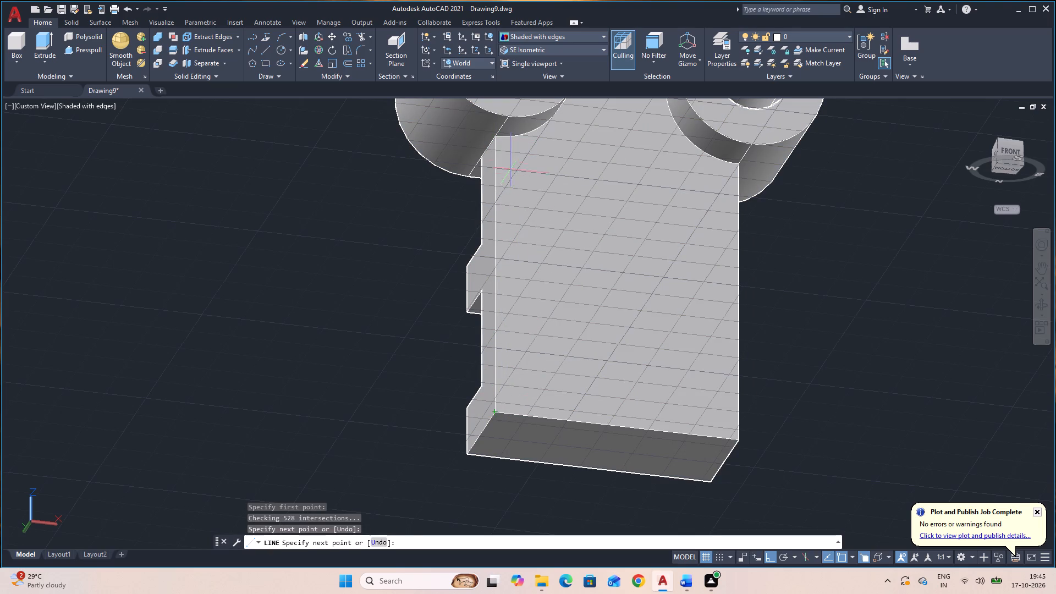
pyautogui.click(513, 117)
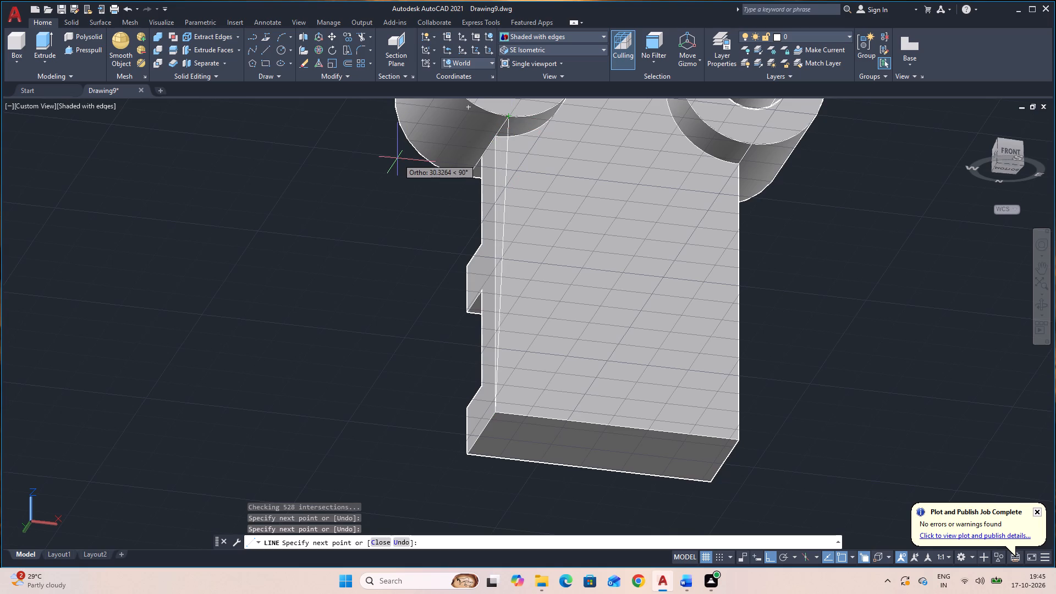
pyautogui.press('Escape')
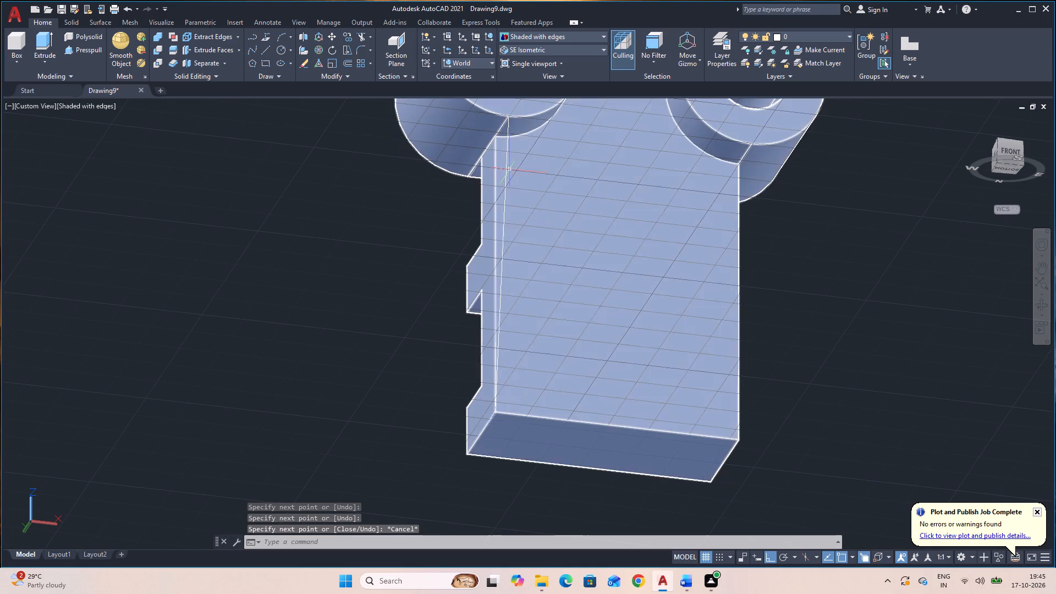
# Join the triangle's three lines at the block's front-left edge into a single polyline.
pyautogui.click(508, 170)
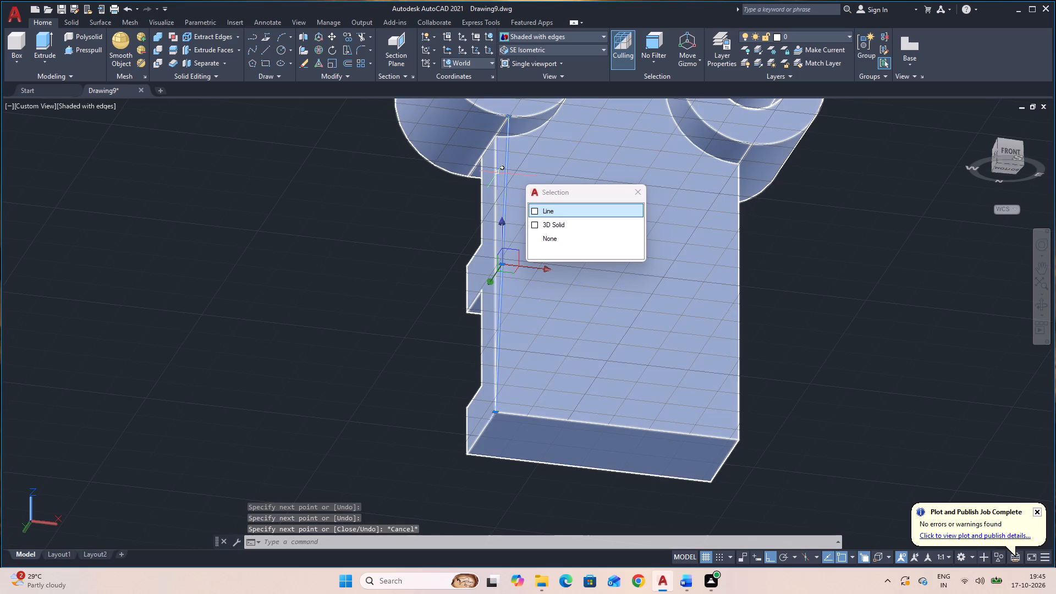
pyautogui.click(496, 173)
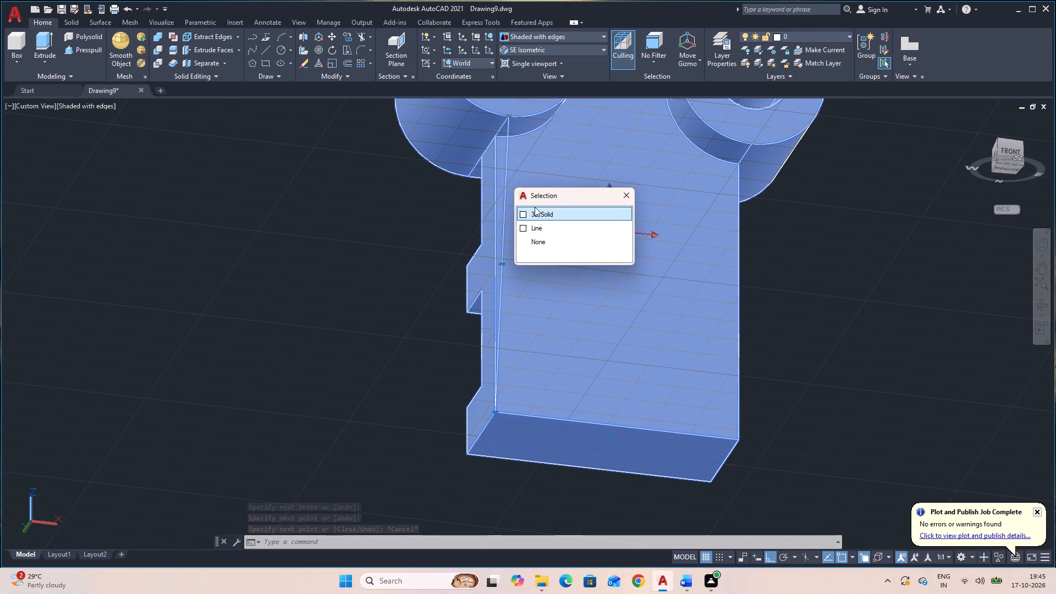
pyautogui.click(543, 227)
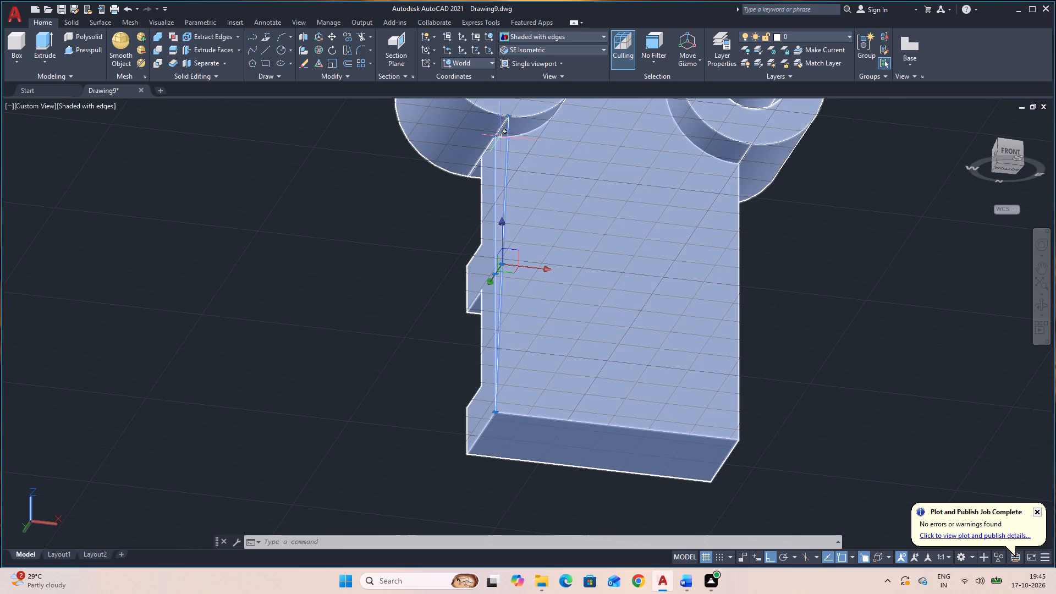
pyautogui.click(503, 127)
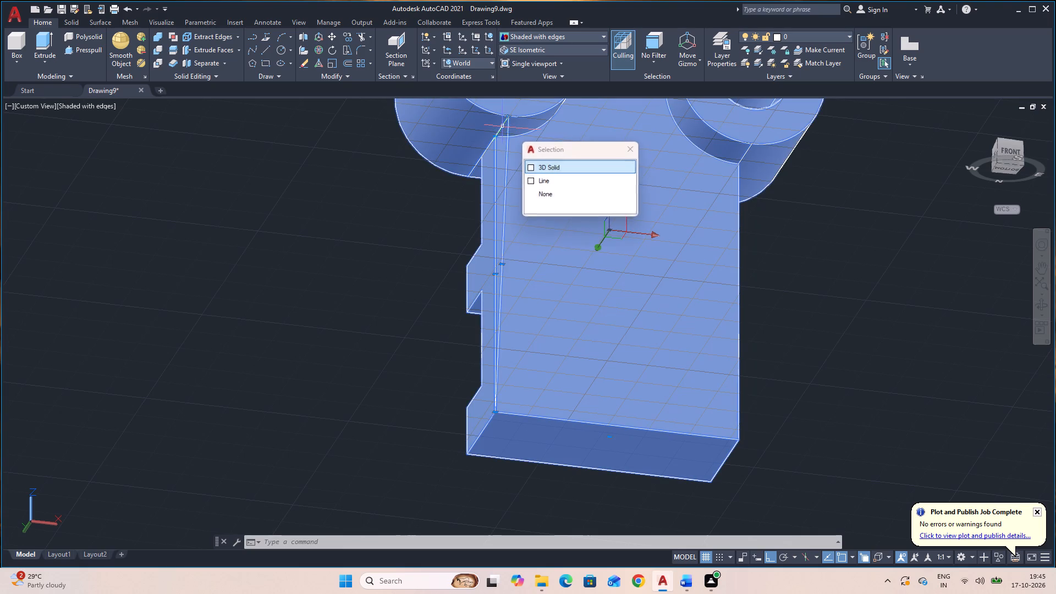
pyautogui.click(553, 175)
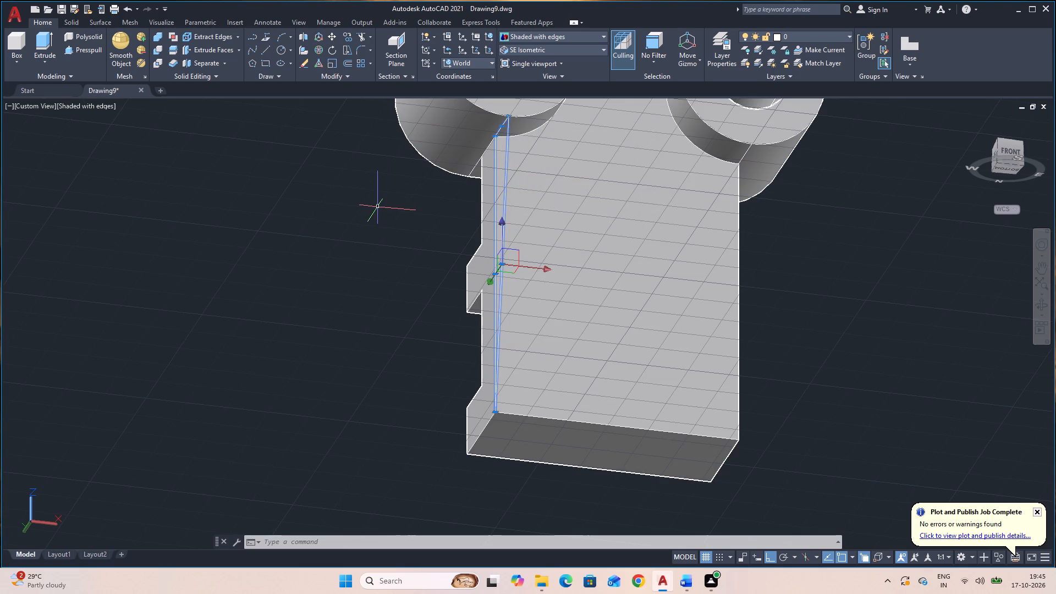
pyautogui.write('J')
pyautogui.press('space')
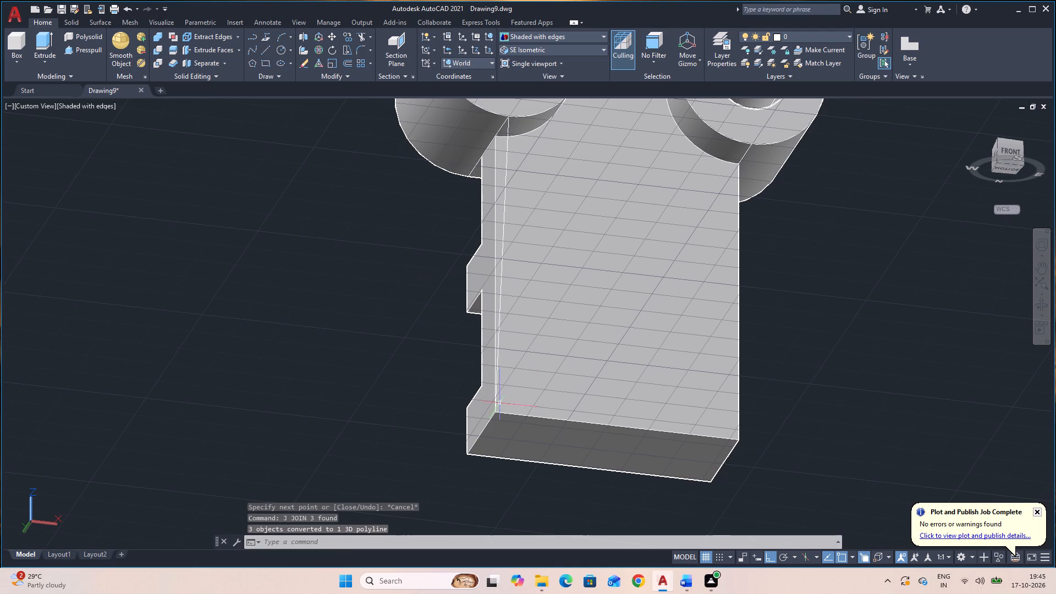
# Move the joined triangular polyline by its bottom corner horizontally along negative X into open space beside the part.
pyautogui.click(497, 340)
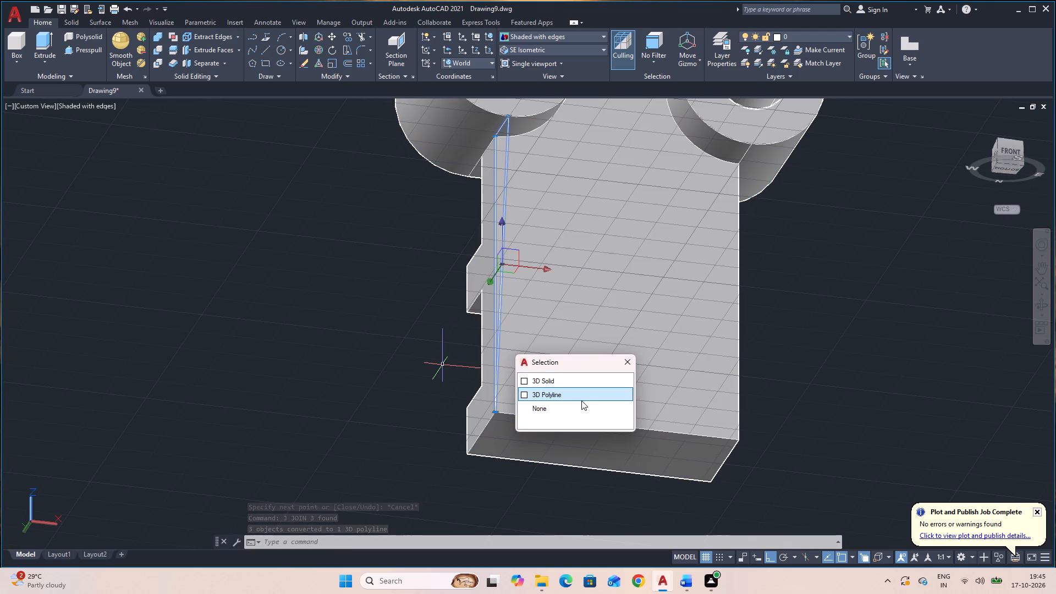
pyautogui.click(577, 395)
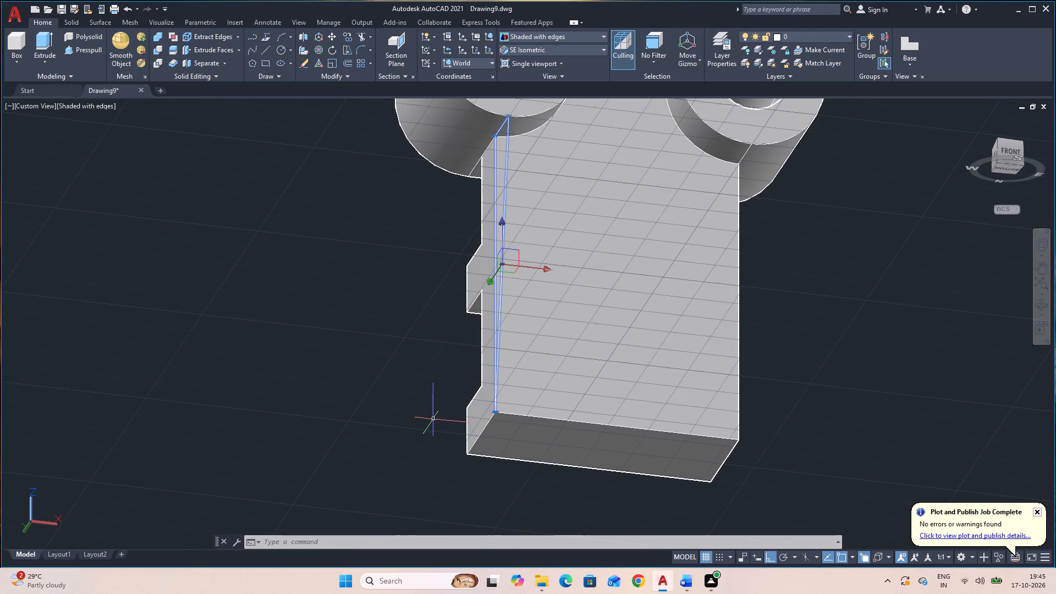
pyautogui.write('M')
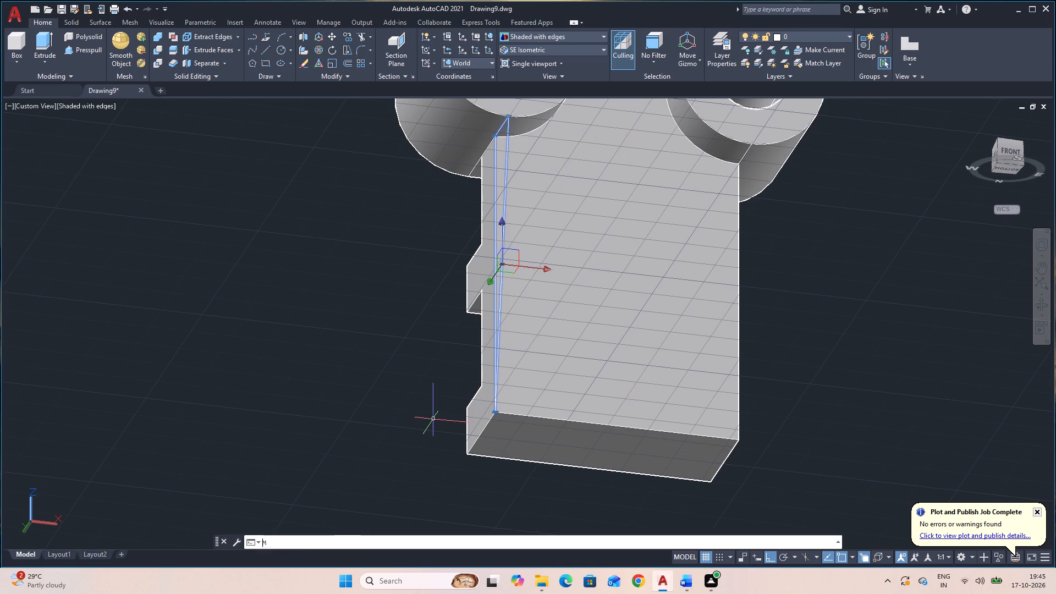
pyautogui.press('space')
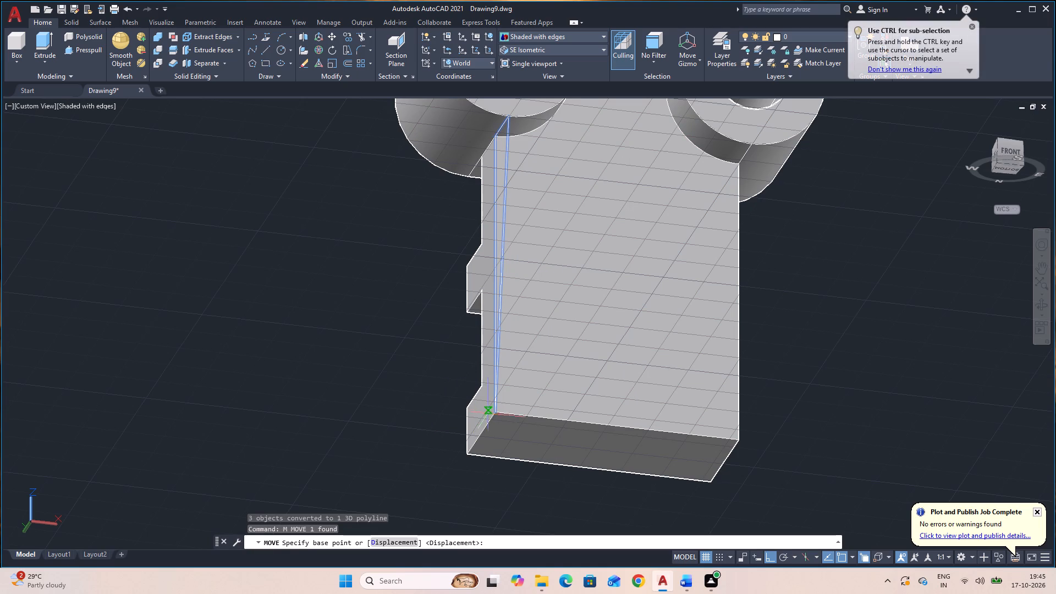
pyautogui.click(496, 414)
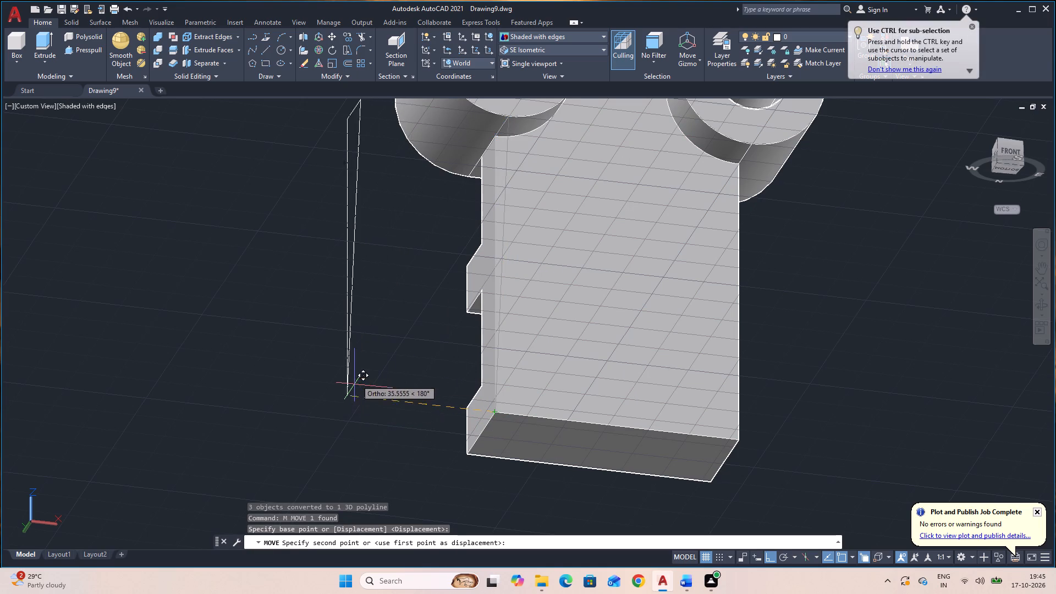
pyautogui.click(329, 384)
pyautogui.scroll(-1, 362, 362)
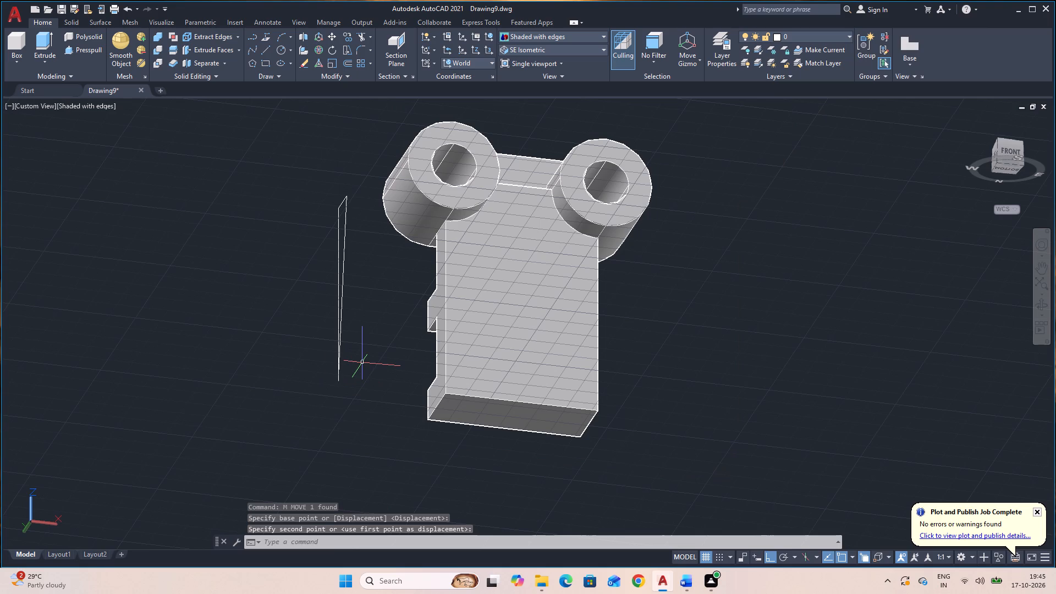
# Presspull the triangular polyline beside the part 12 units in the SE Isometric view to form a rib solid.
pyautogui.moveTo(362, 362); pyautogui.dragTo(1055, 0, button='middle')
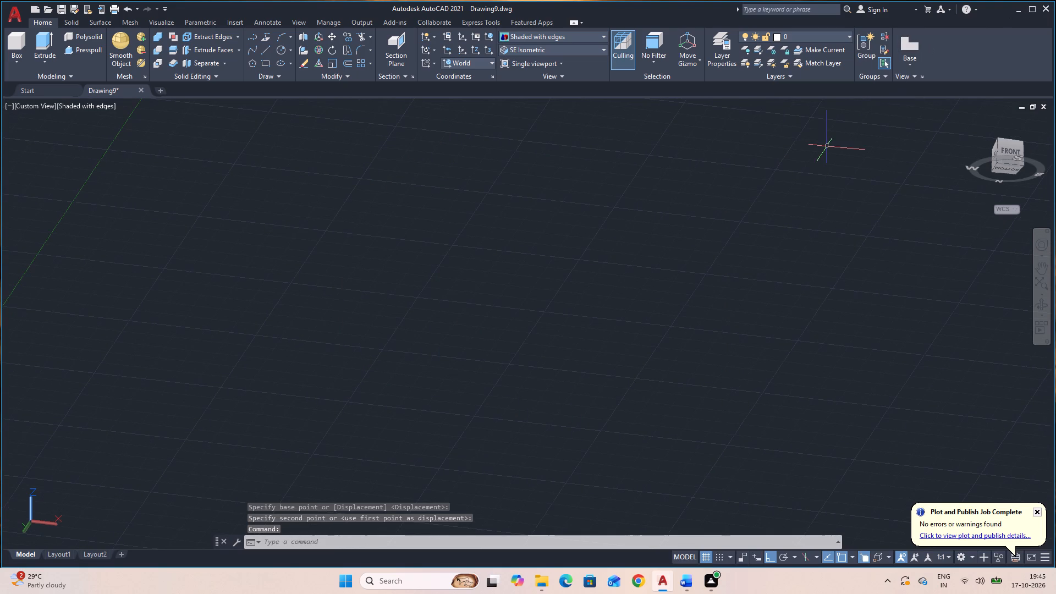
pyautogui.moveTo(722, 219); pyautogui.dragTo(631, 252, button='middle')
pyautogui.scroll(-3, 631, 252)
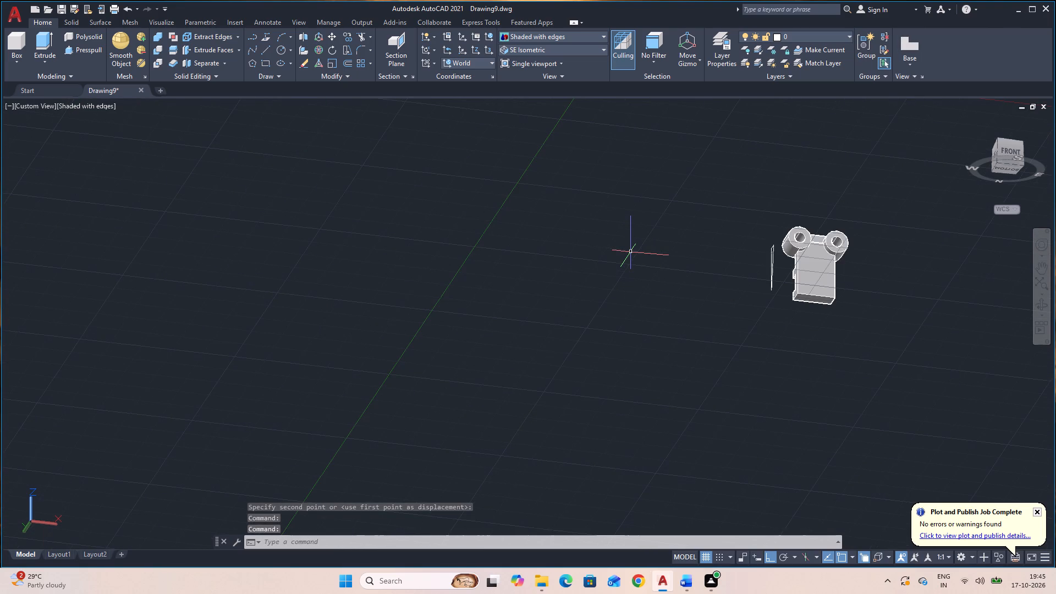
pyautogui.moveTo(631, 252); pyautogui.dragTo(623, 253, button='middle')
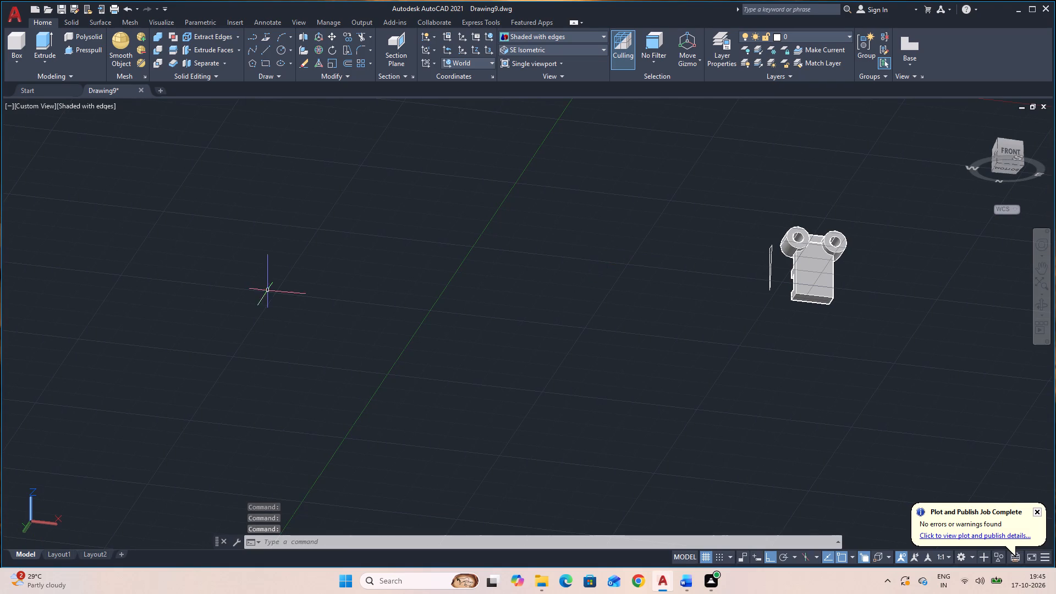
pyautogui.scroll(2, 650, 337)
pyautogui.moveTo(672, 322); pyautogui.dragTo(374, 488, button='middle')
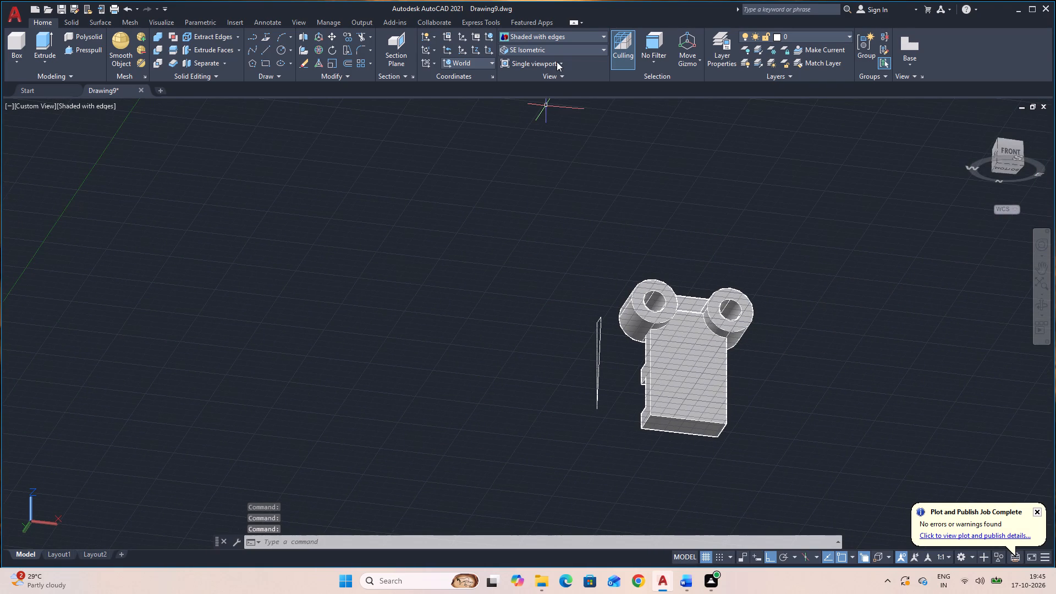
pyautogui.click(558, 50)
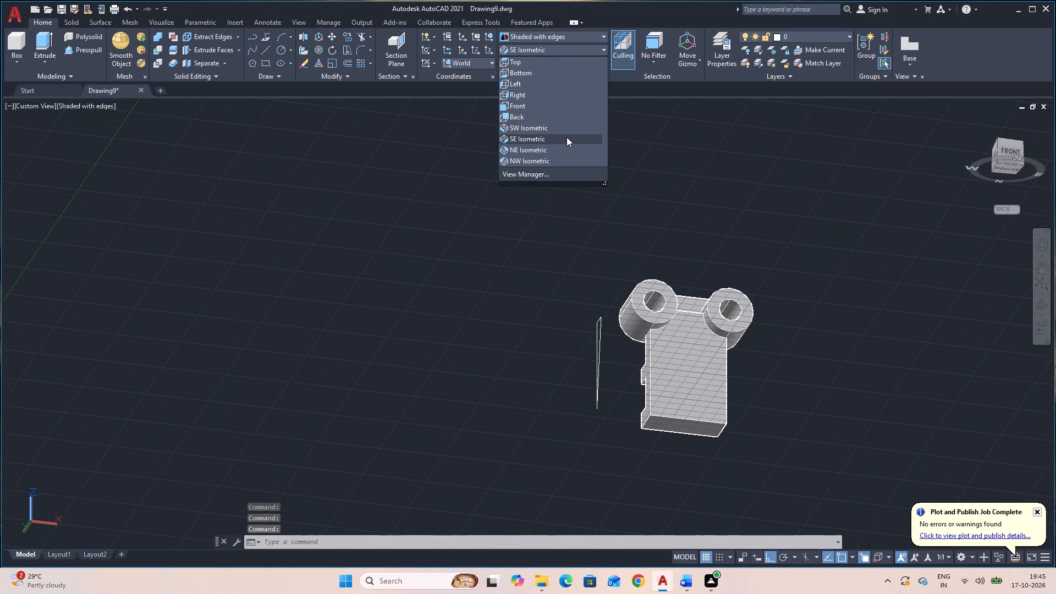
pyautogui.click(566, 135)
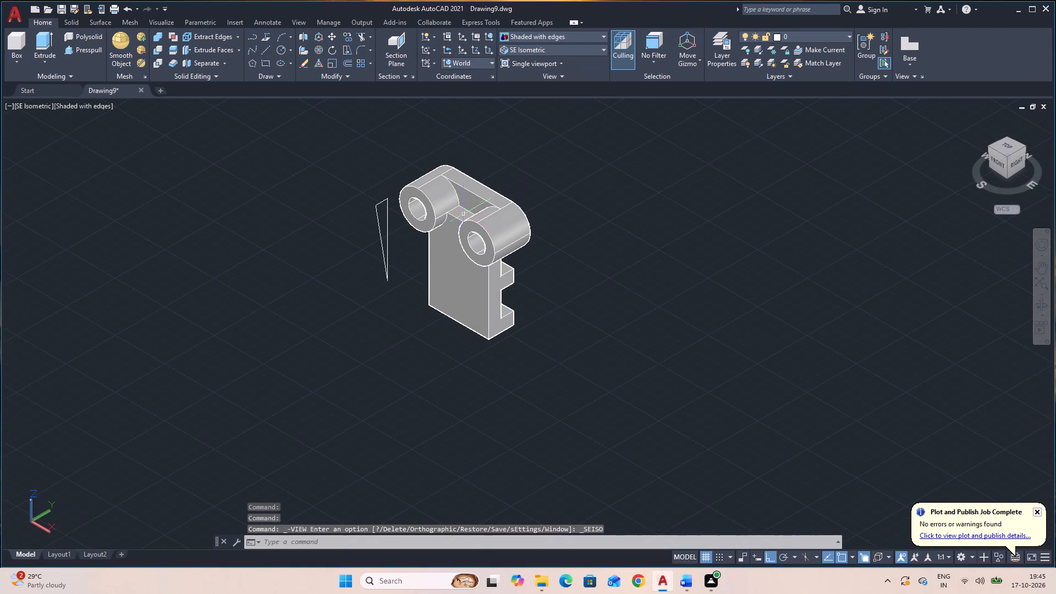
pyautogui.click(85, 50)
pyautogui.click(379, 227)
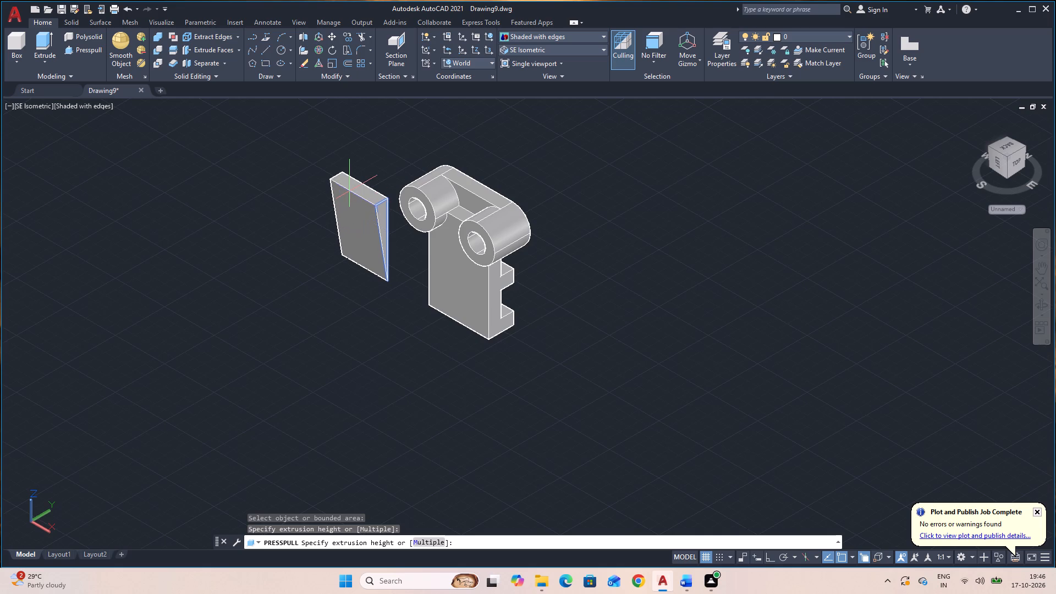
pyautogui.write('12')
pyautogui.press('Return')
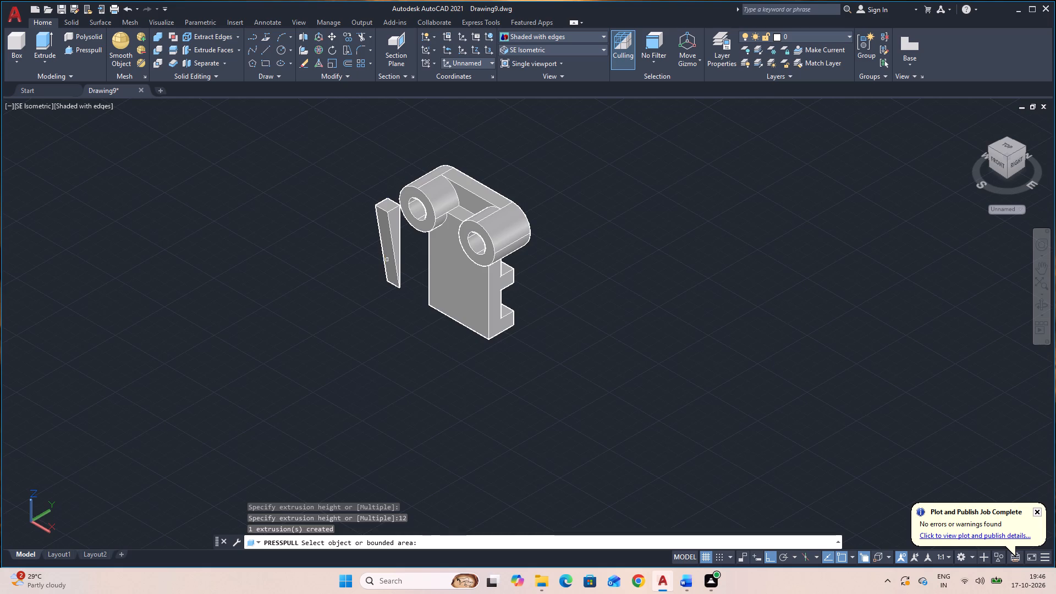
pyautogui.press('Escape')
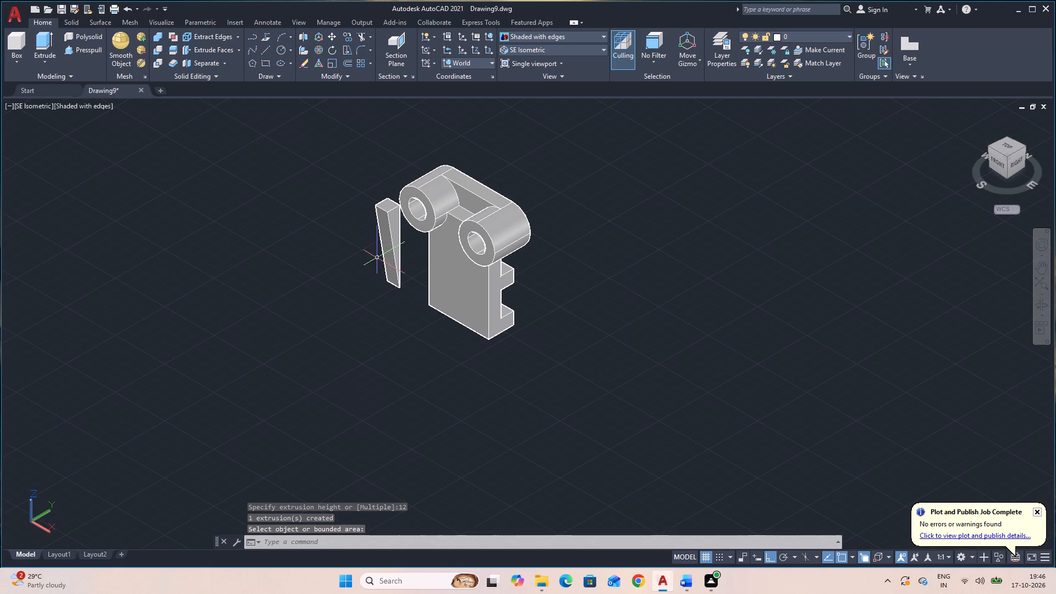
# Move the triangular rib by its bottom outer corner onto the block's front-left bottom corner, beneath the left cylinder.
pyautogui.scroll(2, 524, 285)
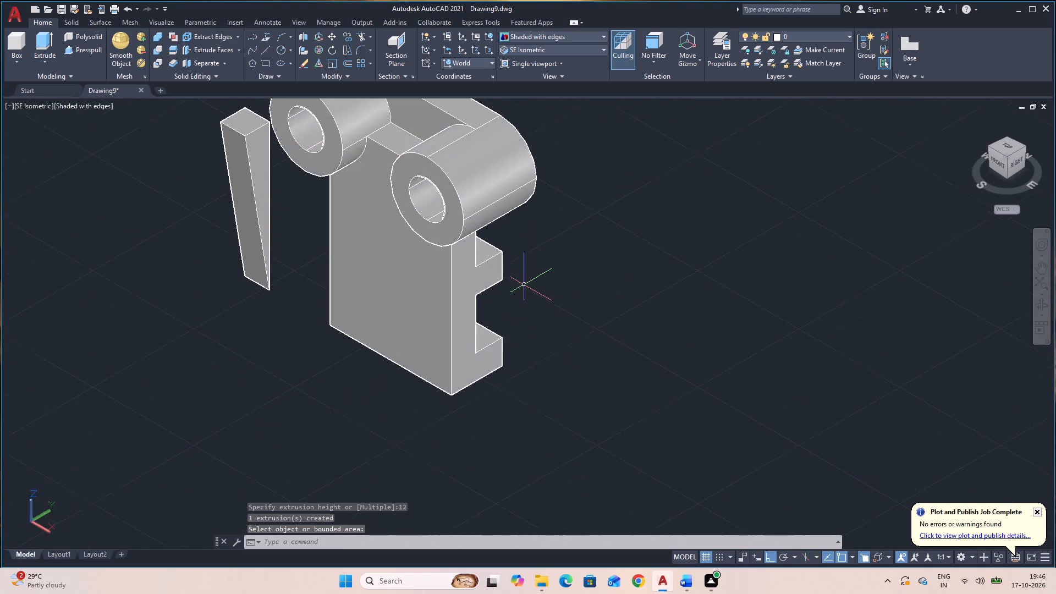
pyautogui.scroll(1, 524, 285)
pyautogui.moveTo(526, 283); pyautogui.dragTo(817, 316, button='middle')
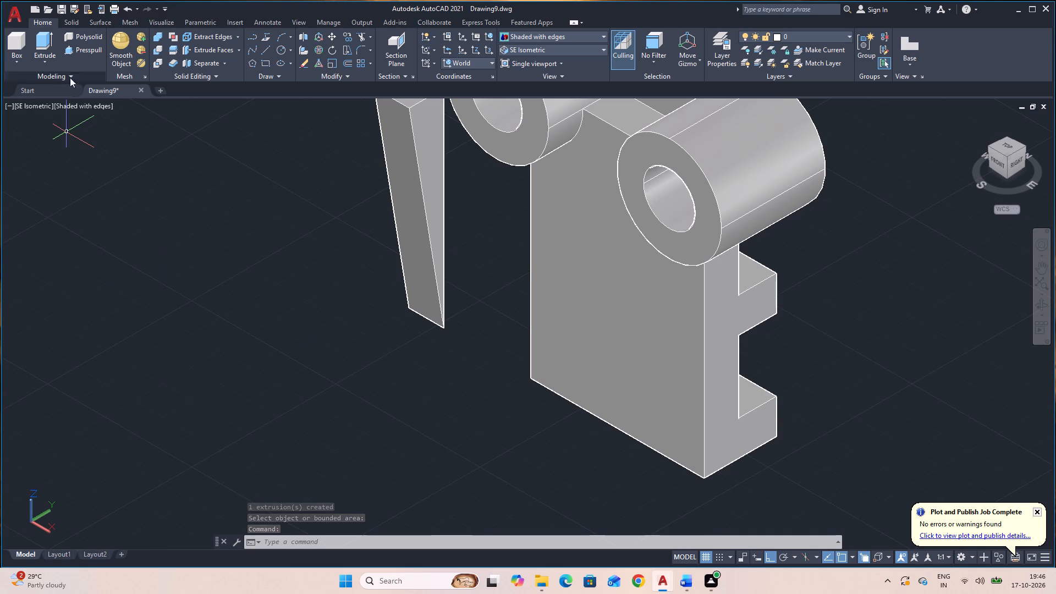
pyautogui.click(403, 267)
pyautogui.press('Escape')
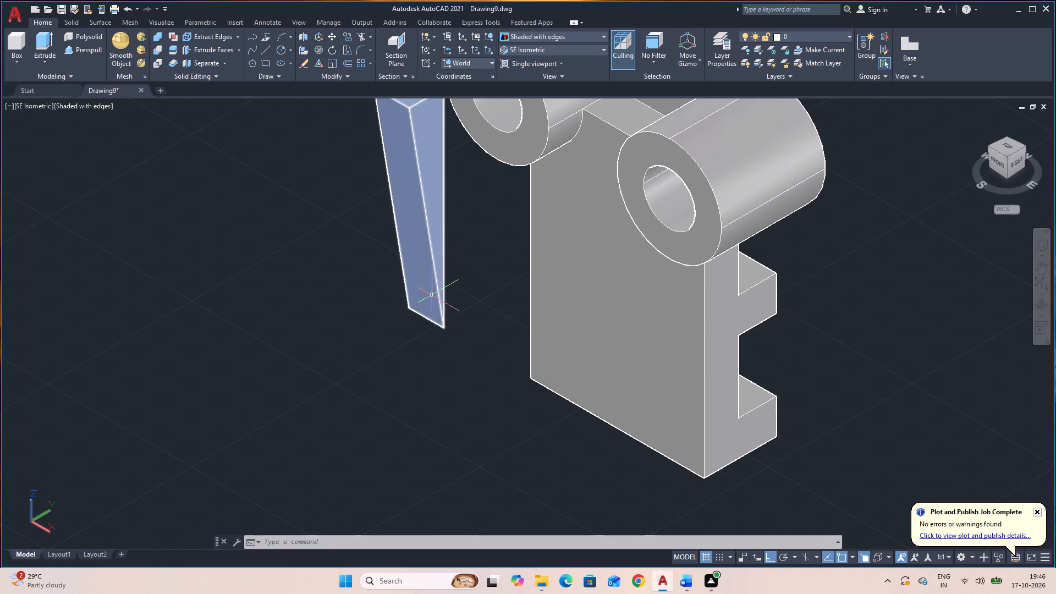
pyautogui.click(435, 295)
pyautogui.write('M')
pyautogui.press('space')
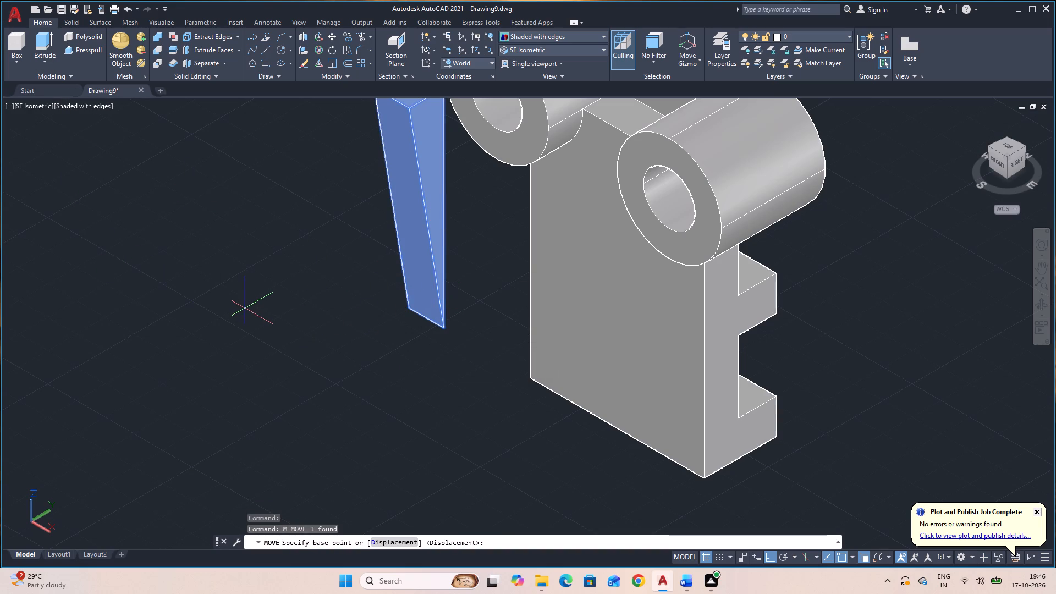
pyautogui.click(409, 309)
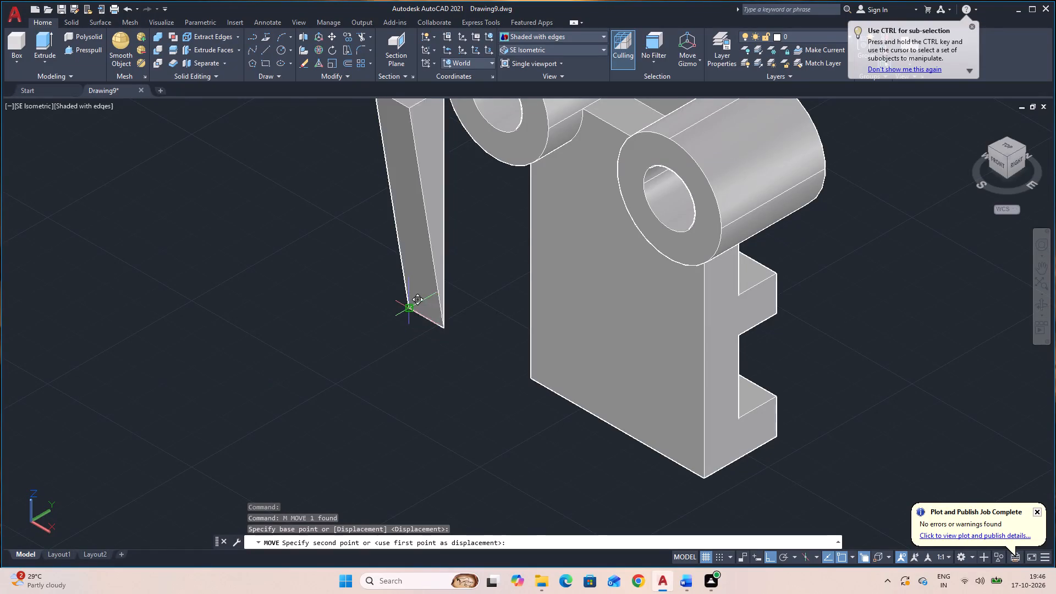
pyautogui.click(530, 375)
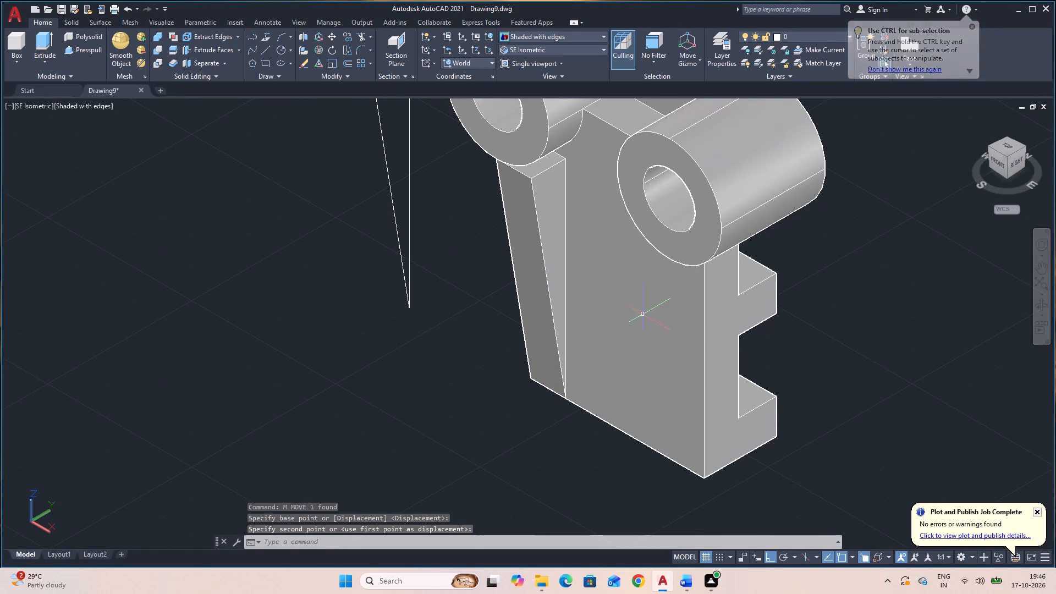
# Examine from the front, back and underside how the placed rib meets the block and the left cylinder.
pyautogui.click(1042, 305)
pyautogui.moveTo(966, 371); pyautogui.dragTo(1009, 304)
pyautogui.moveTo(914, 347); pyautogui.dragTo(917, 347)
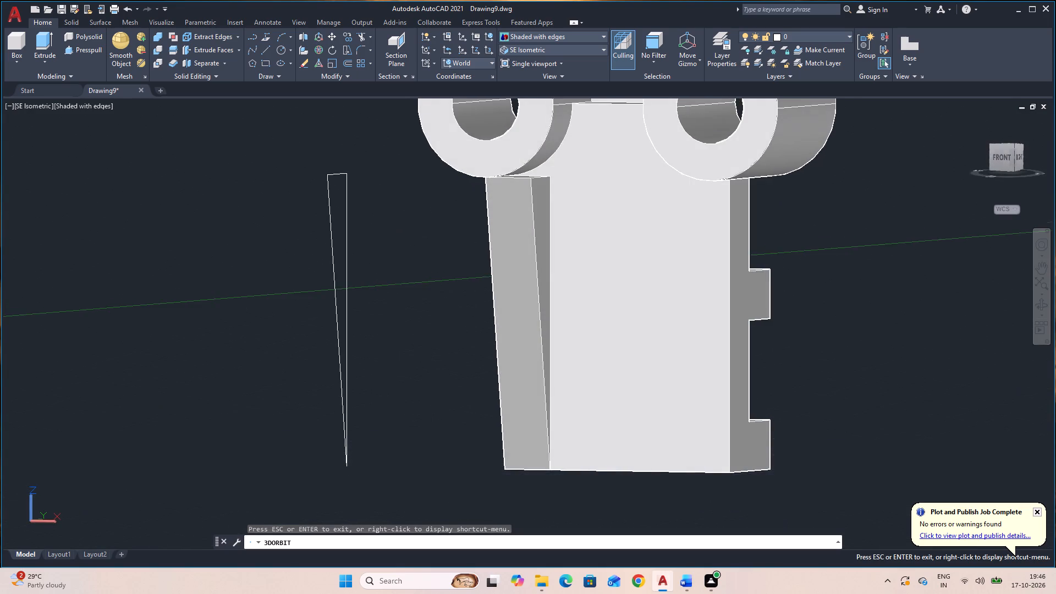
pyautogui.moveTo(917, 347); pyautogui.dragTo(941, 350)
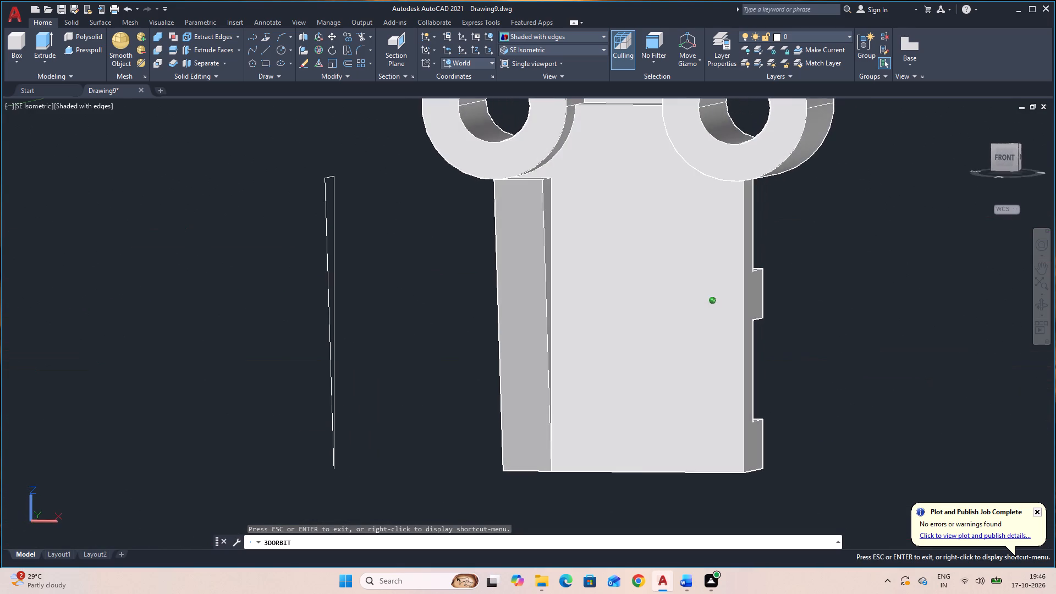
pyautogui.moveTo(941, 350); pyautogui.dragTo(905, 366)
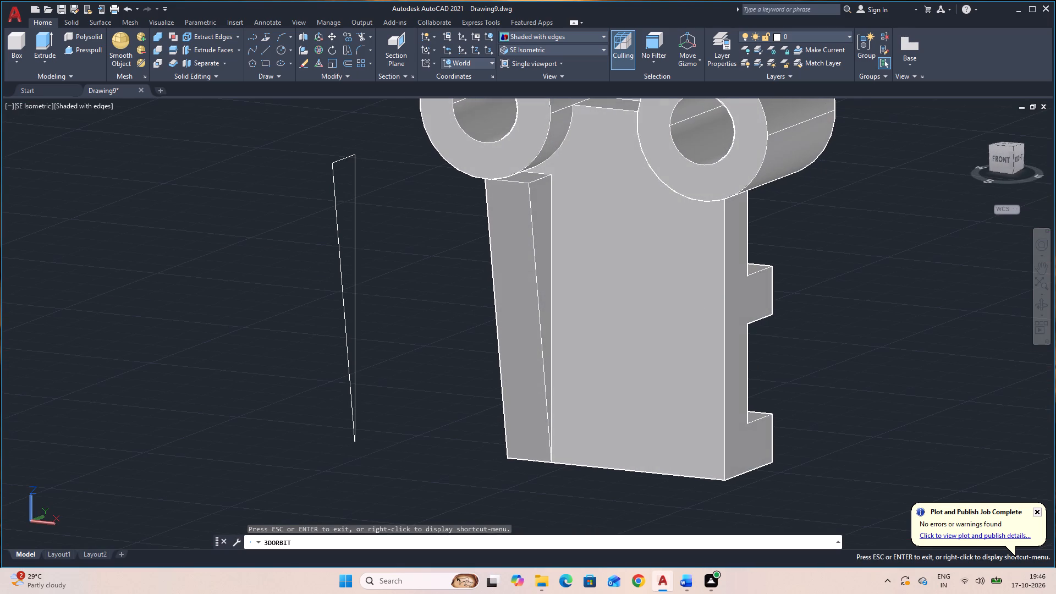
pyautogui.moveTo(899, 381); pyautogui.dragTo(898, 364)
pyautogui.moveTo(898, 364); pyautogui.dragTo(601, 356)
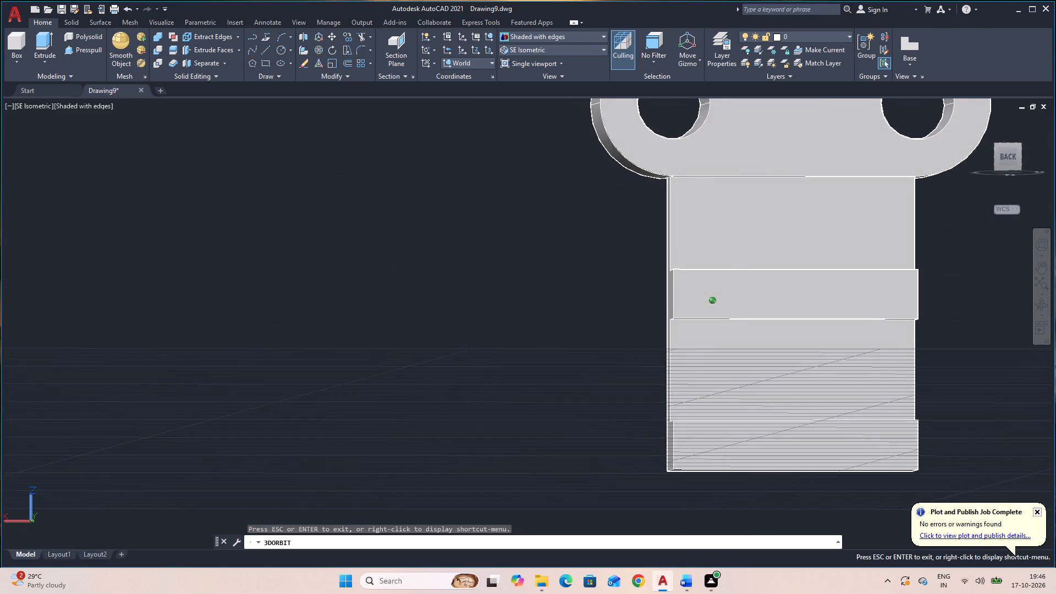
pyautogui.moveTo(601, 356); pyautogui.dragTo(937, 348)
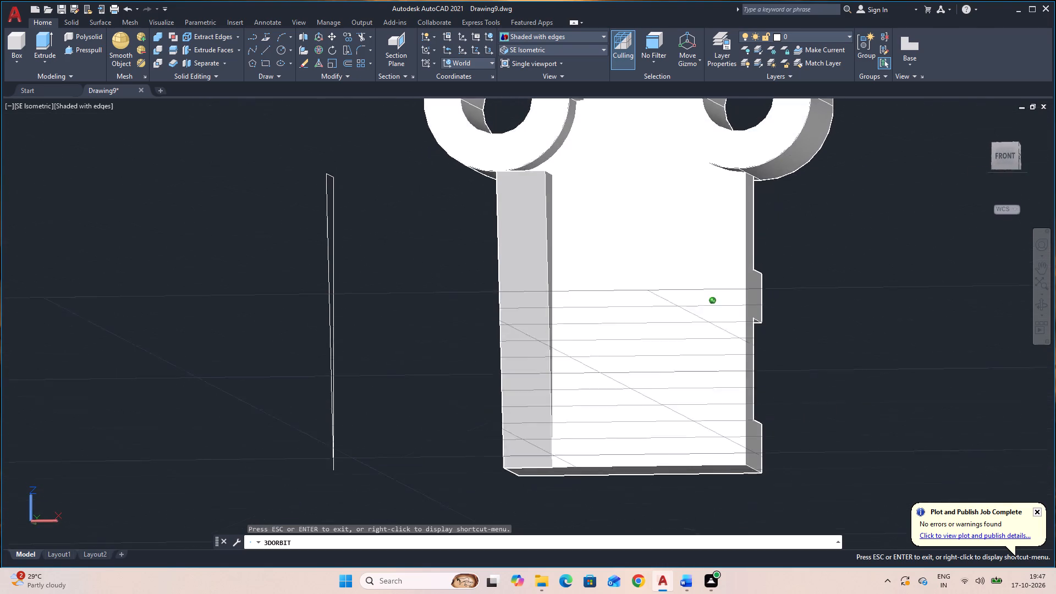
pyautogui.moveTo(937, 348); pyautogui.dragTo(963, 352)
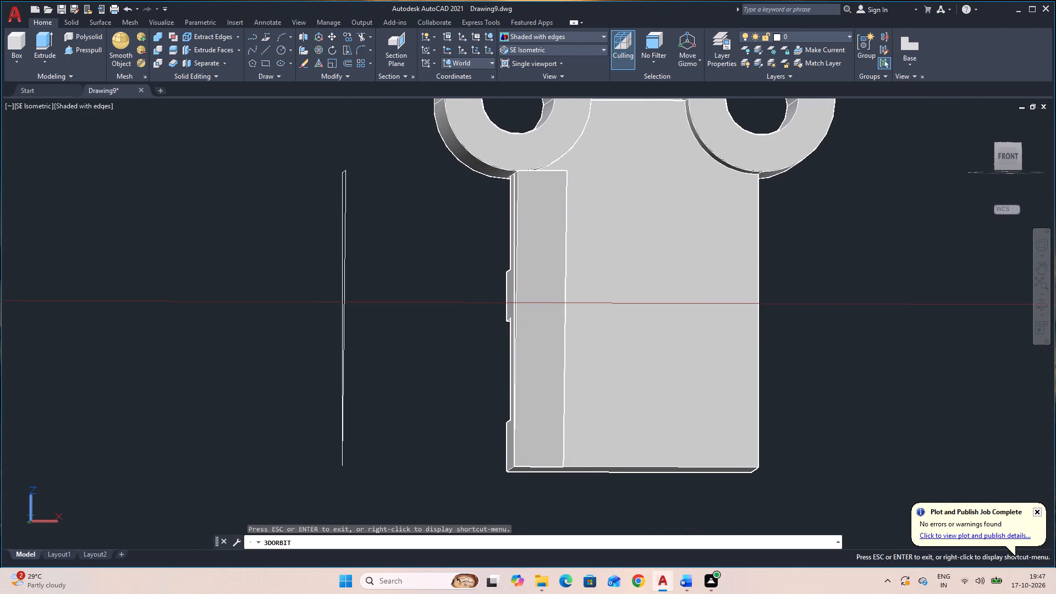
pyautogui.moveTo(930, 348); pyautogui.dragTo(871, 404)
pyautogui.press('Escape')
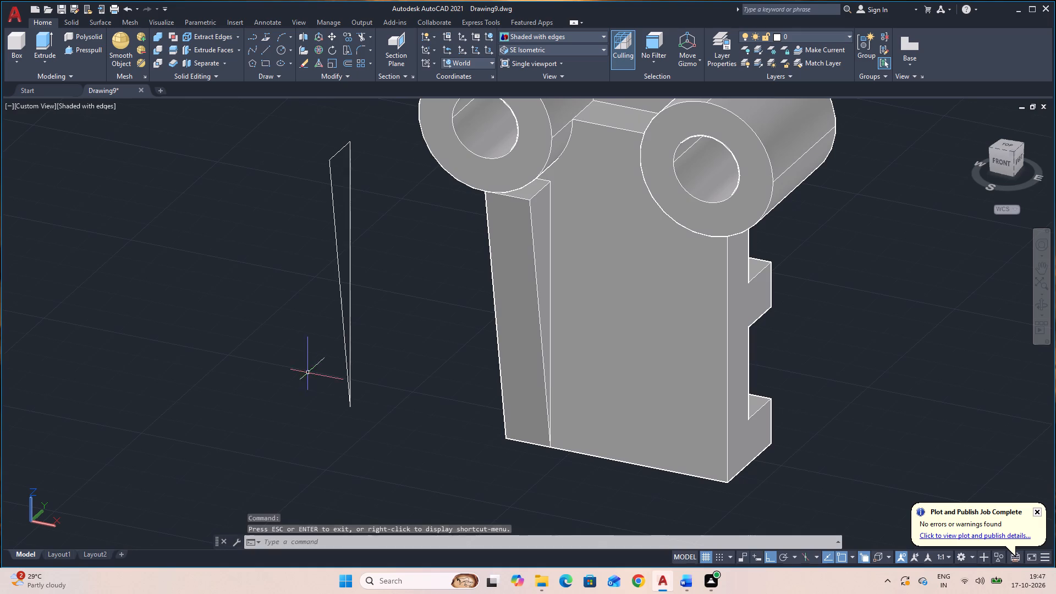
# Presspull the rib's top face upward a short distance into the left cylinder.
pyautogui.click(80, 44)
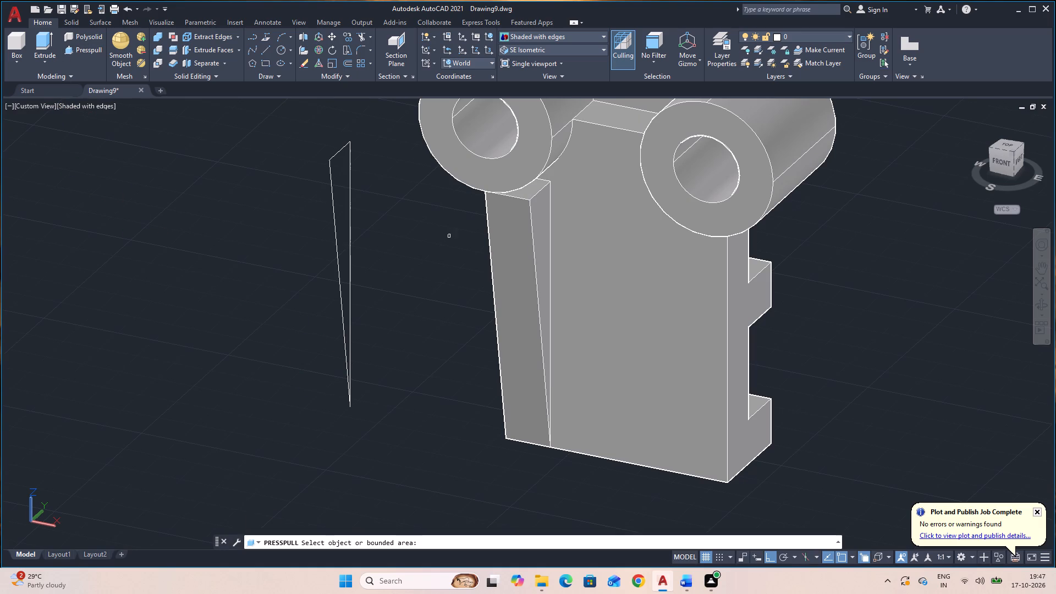
pyautogui.click(530, 191)
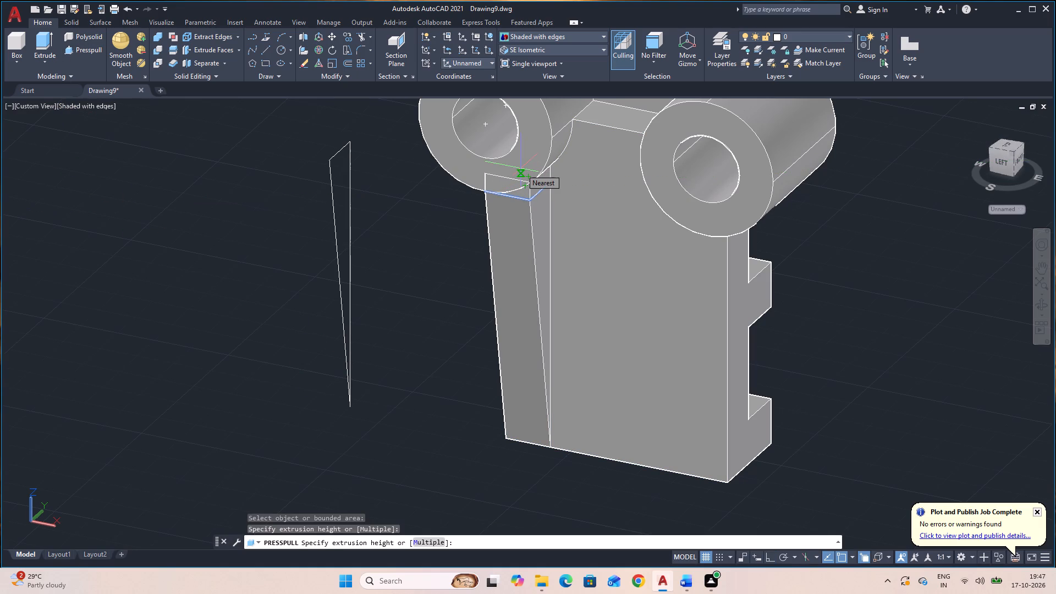
pyautogui.click(520, 167)
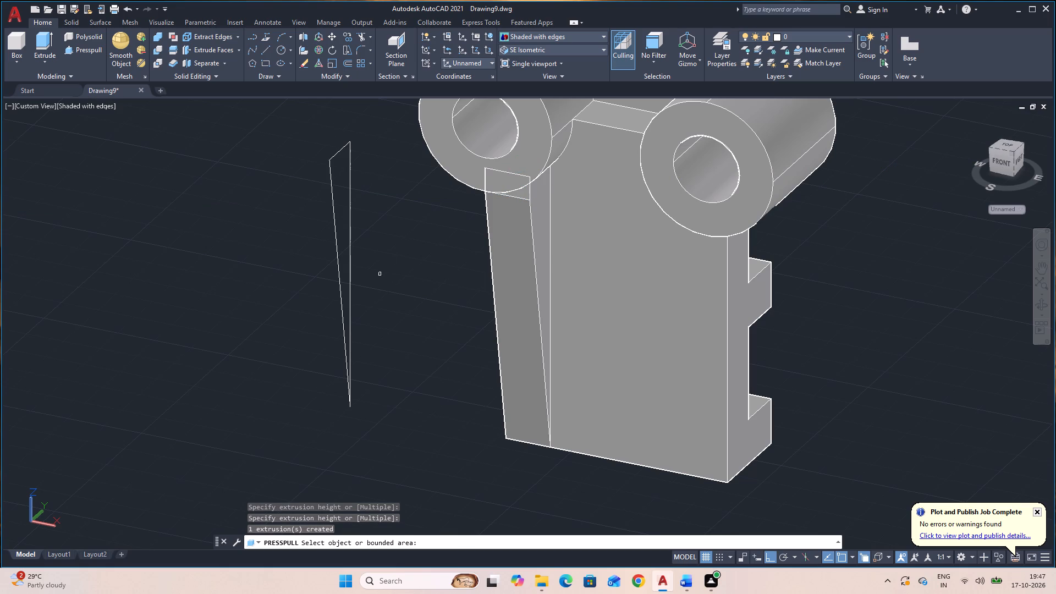
pyautogui.press('Escape')
# Delete the leftover triangular polyline beside the part.
pyautogui.click(397, 293)
pyautogui.click(272, 302)
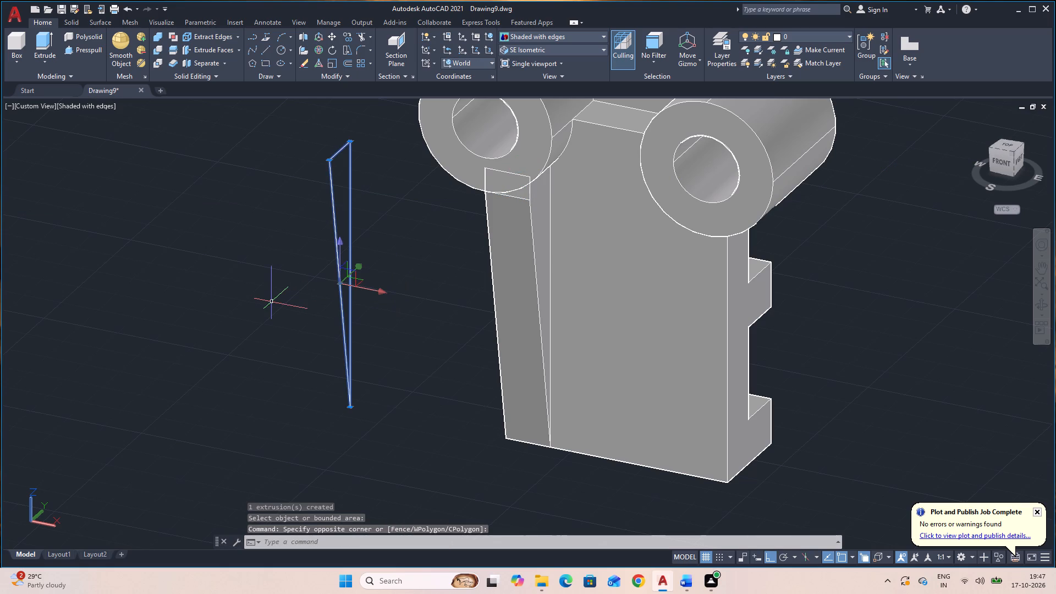
pyautogui.press('Delete')
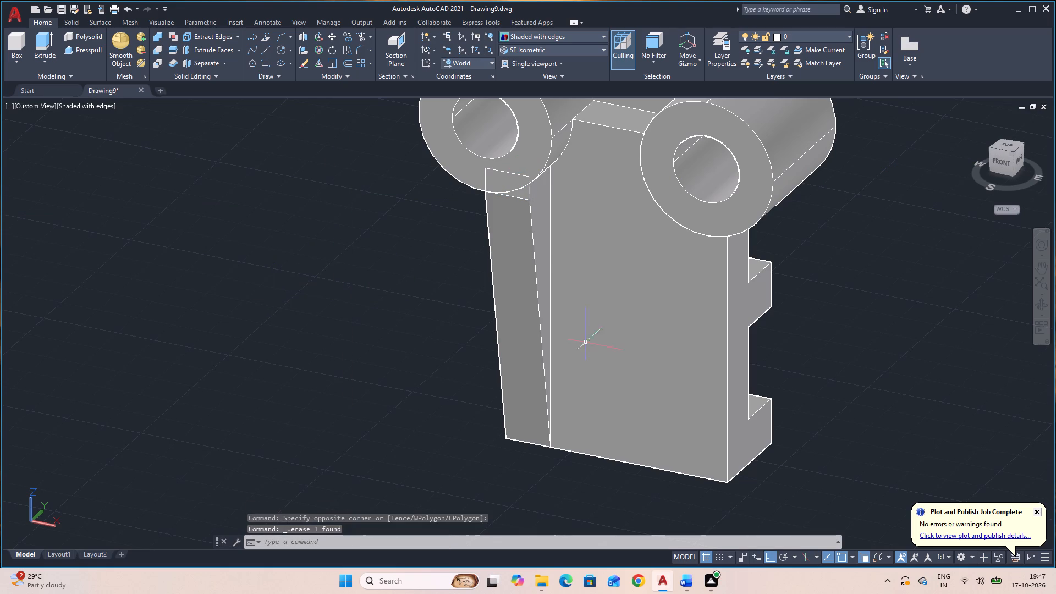
# Union the rib with the block and cylinders into a single solid.
pyautogui.scroll(-1, 910, 371)
pyautogui.moveTo(884, 378); pyautogui.dragTo(527, 385, button='middle')
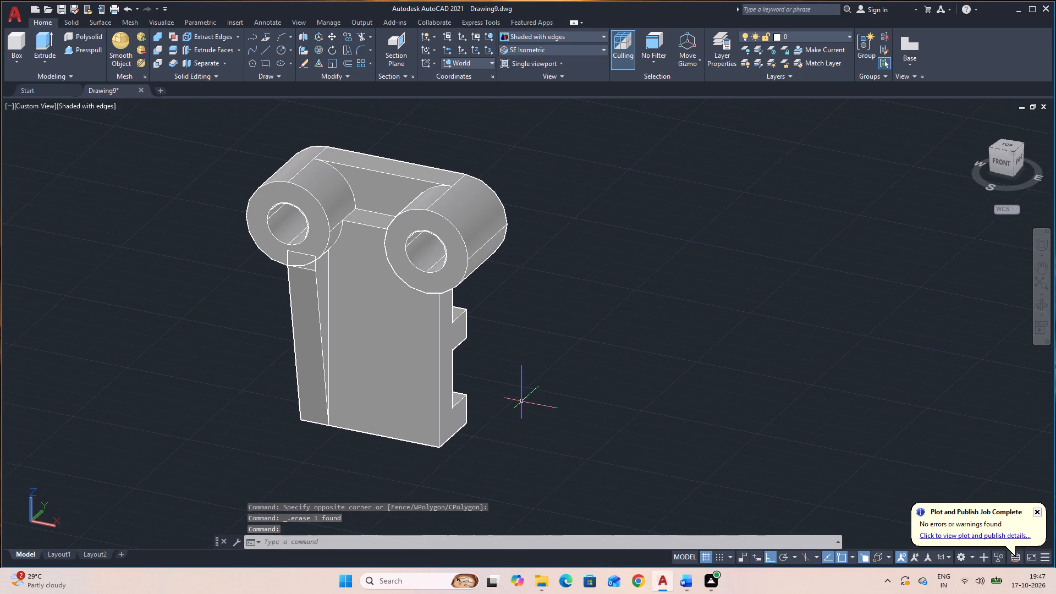
pyautogui.click(541, 441)
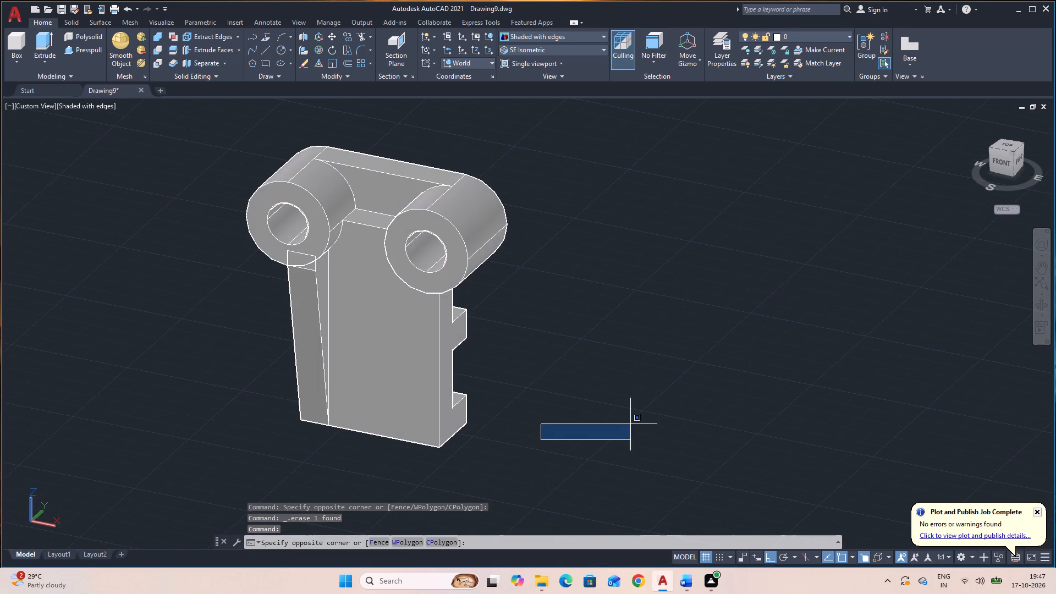
pyautogui.press('Escape')
pyautogui.write('UNION')
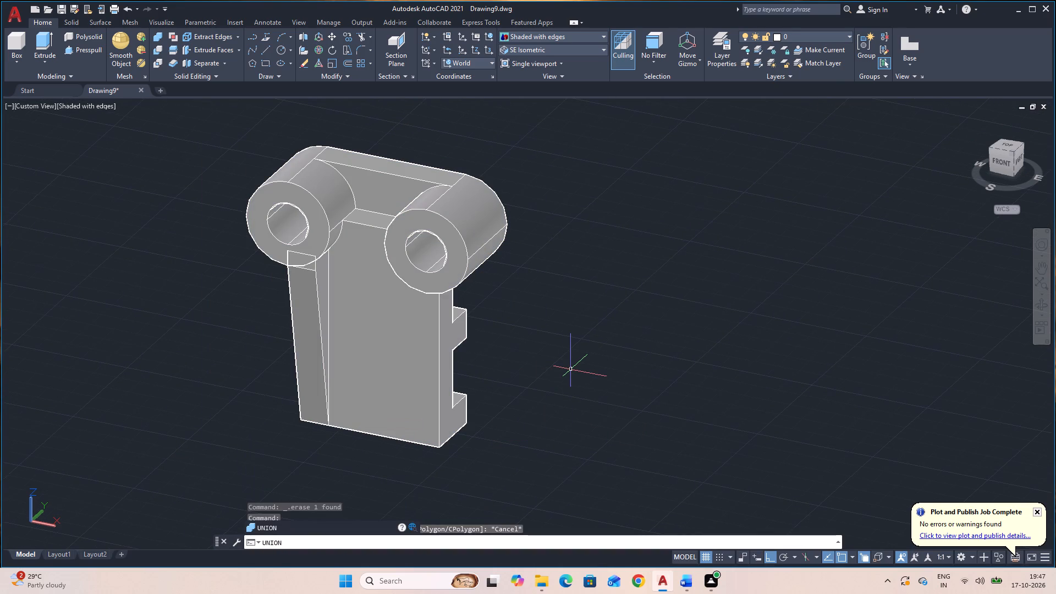
pyautogui.press('Return')
pyautogui.click(517, 461)
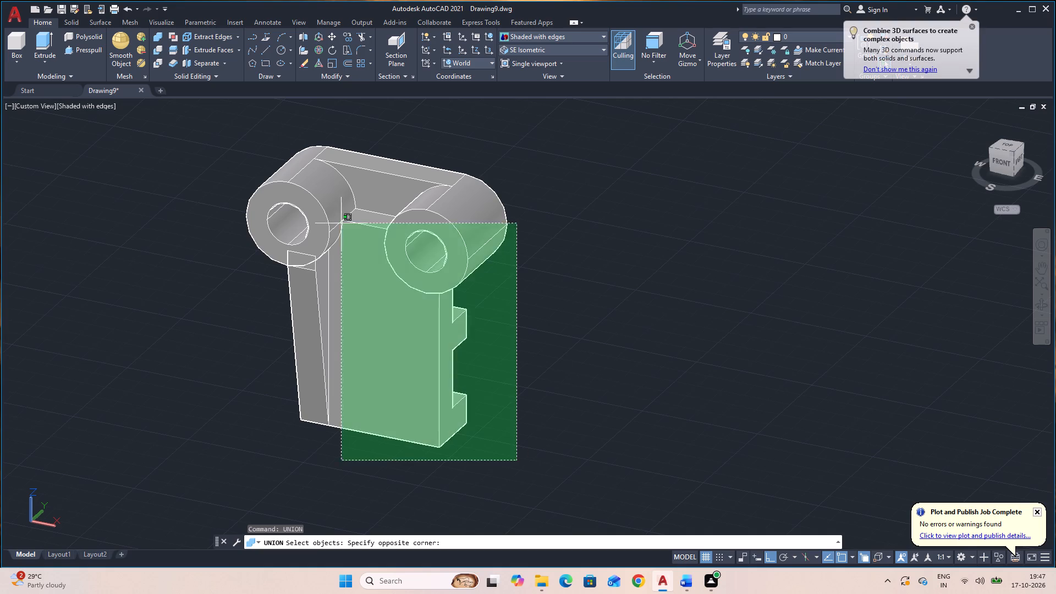
pyautogui.click(229, 162)
pyautogui.press('Return')
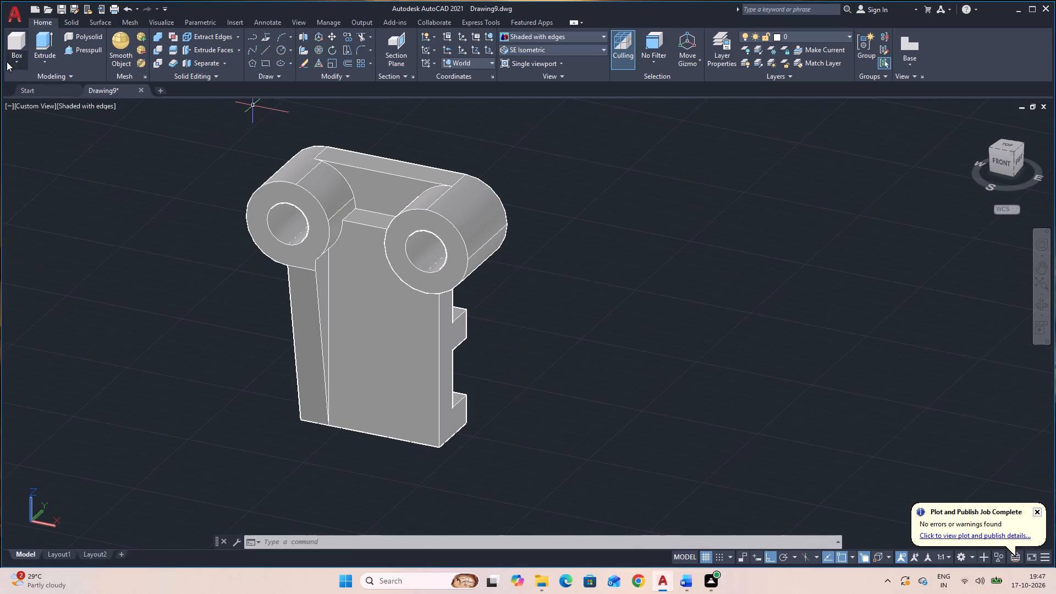
pyautogui.click(20, 37)
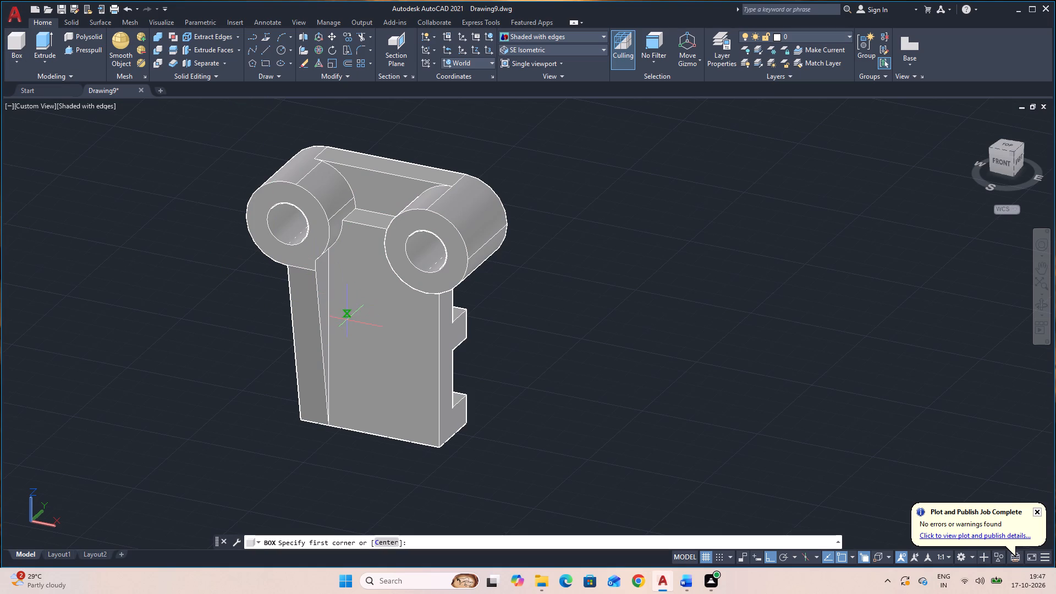
pyautogui.press('Escape')
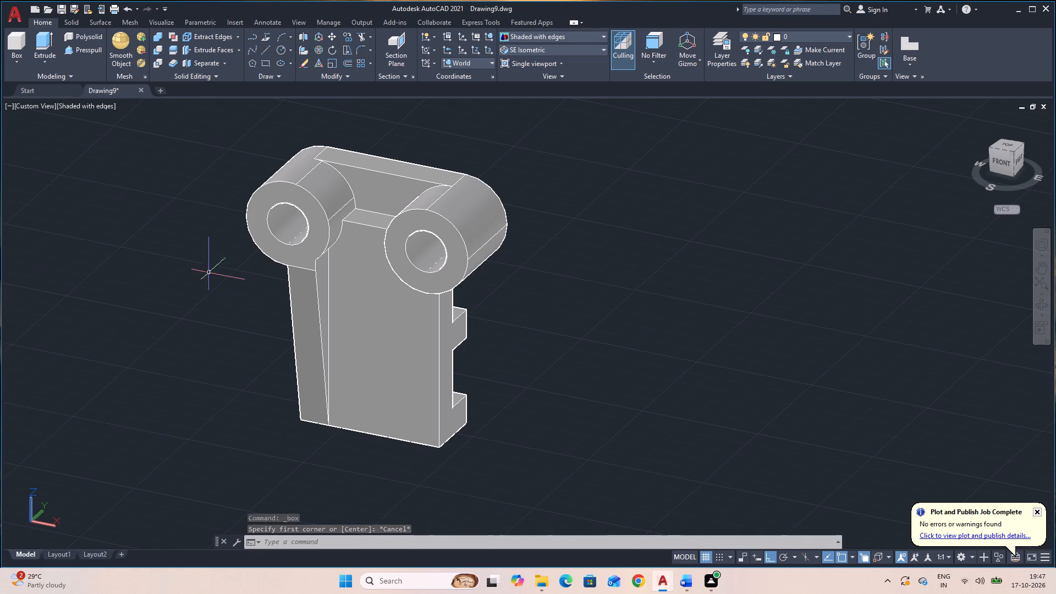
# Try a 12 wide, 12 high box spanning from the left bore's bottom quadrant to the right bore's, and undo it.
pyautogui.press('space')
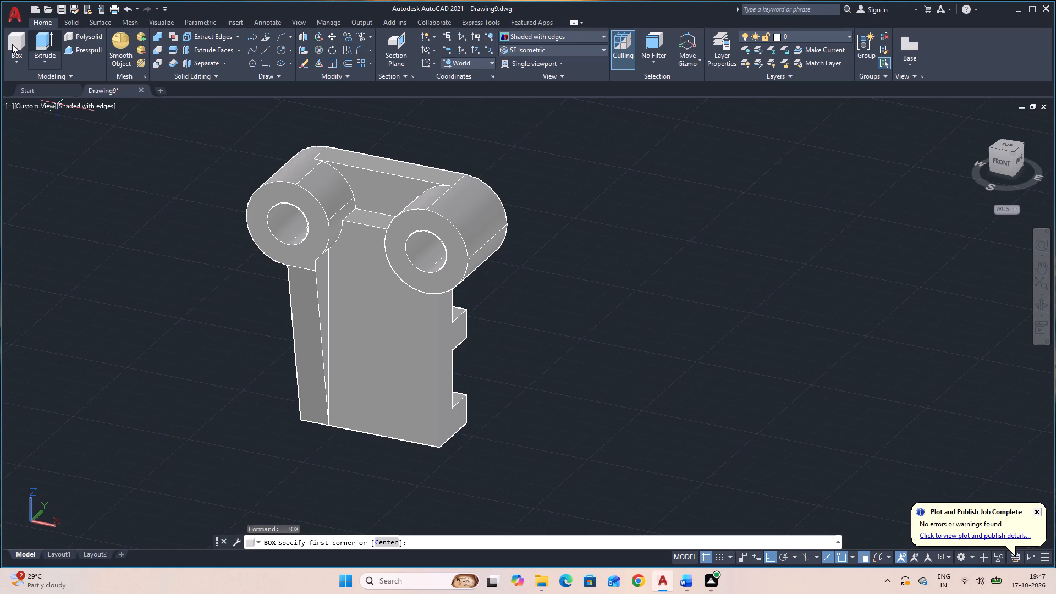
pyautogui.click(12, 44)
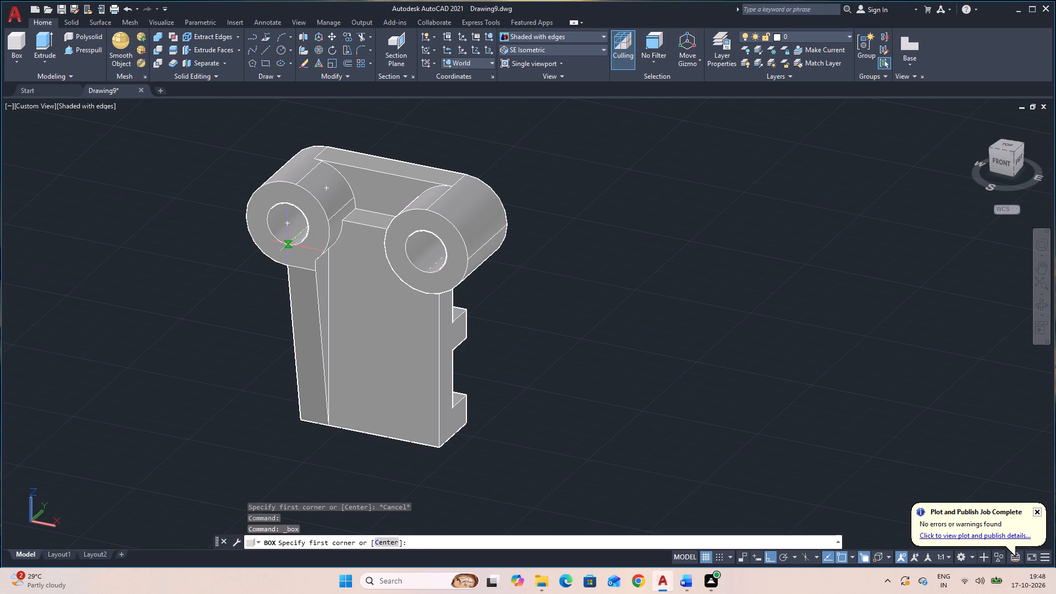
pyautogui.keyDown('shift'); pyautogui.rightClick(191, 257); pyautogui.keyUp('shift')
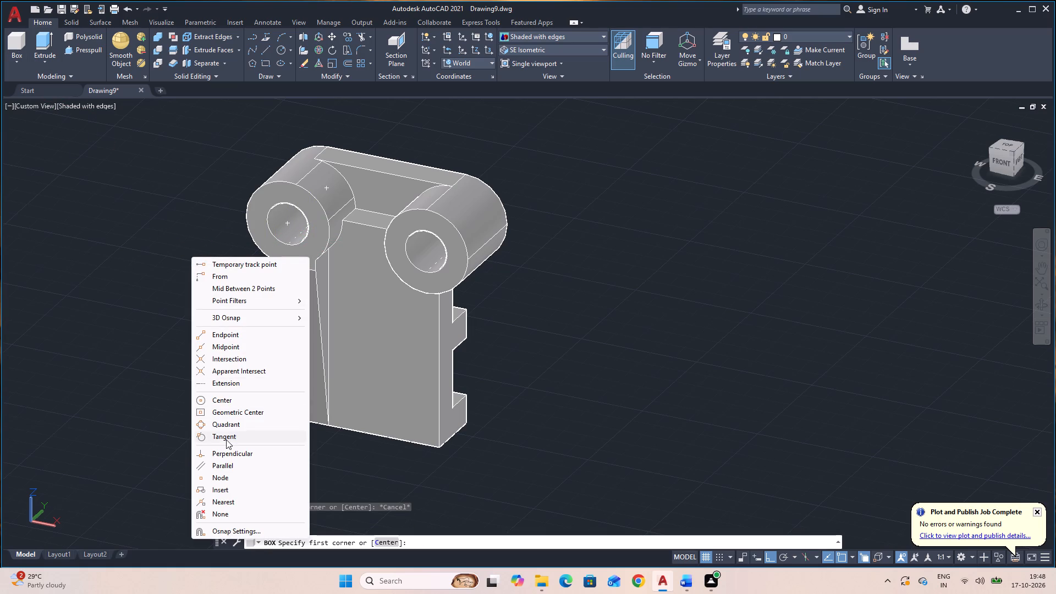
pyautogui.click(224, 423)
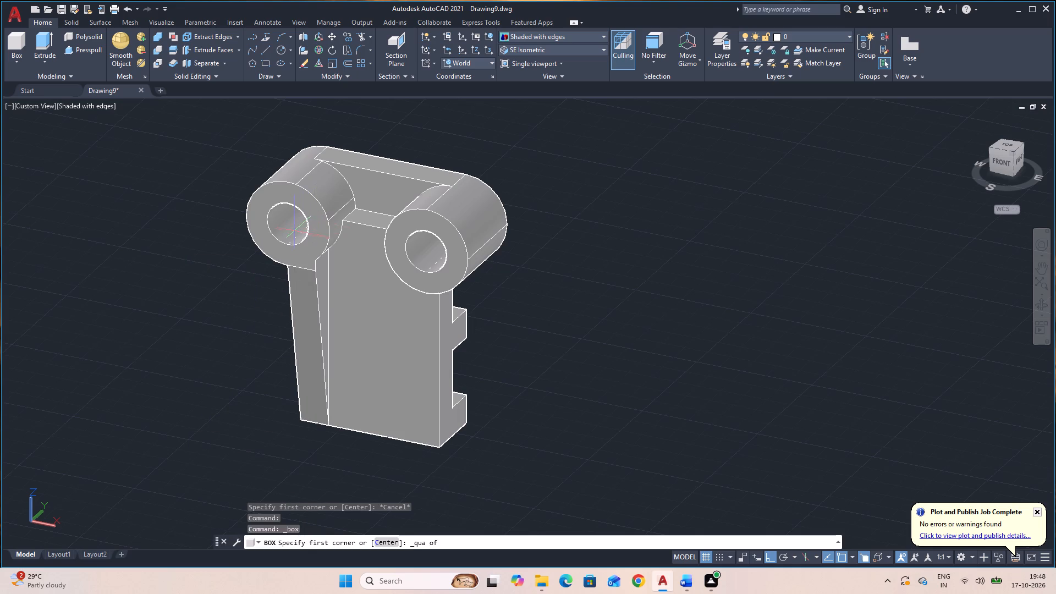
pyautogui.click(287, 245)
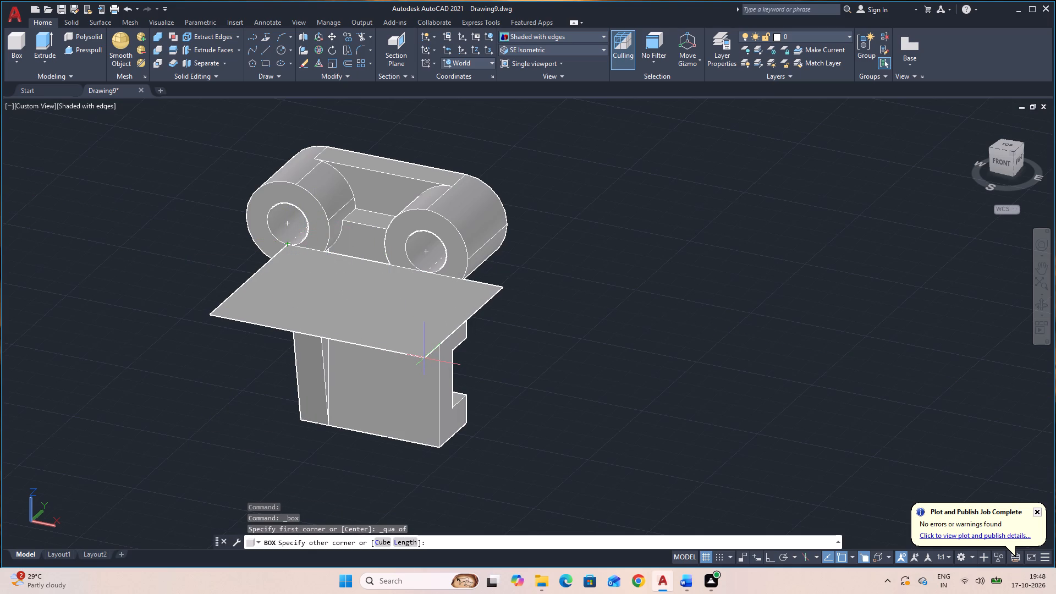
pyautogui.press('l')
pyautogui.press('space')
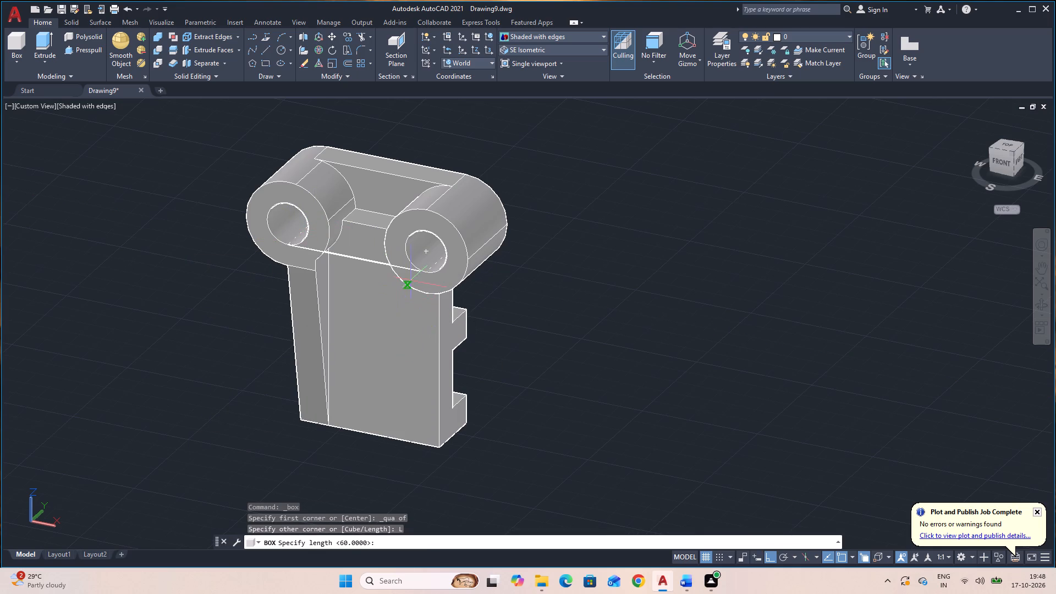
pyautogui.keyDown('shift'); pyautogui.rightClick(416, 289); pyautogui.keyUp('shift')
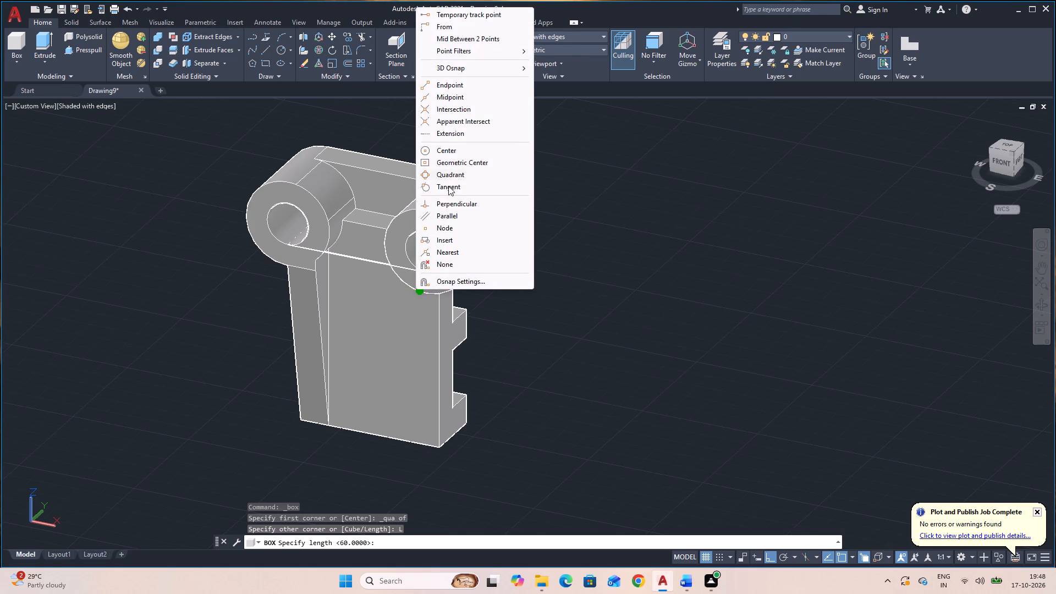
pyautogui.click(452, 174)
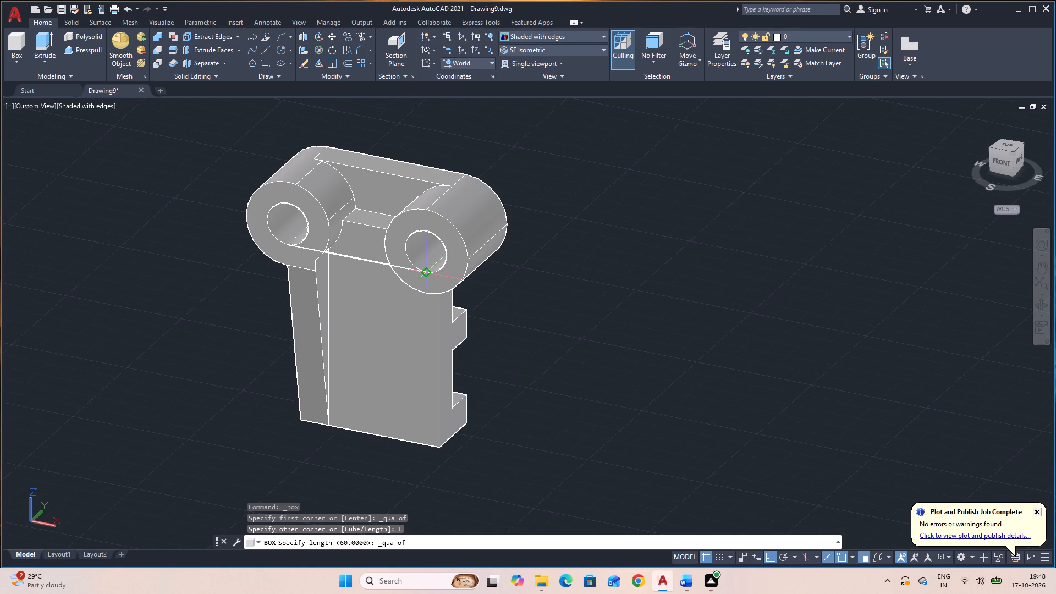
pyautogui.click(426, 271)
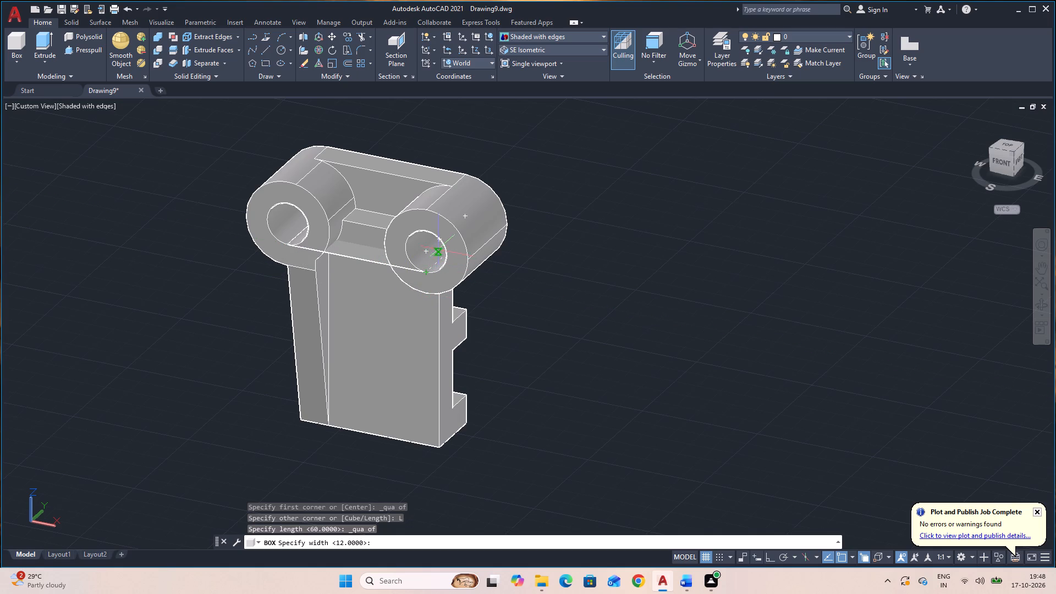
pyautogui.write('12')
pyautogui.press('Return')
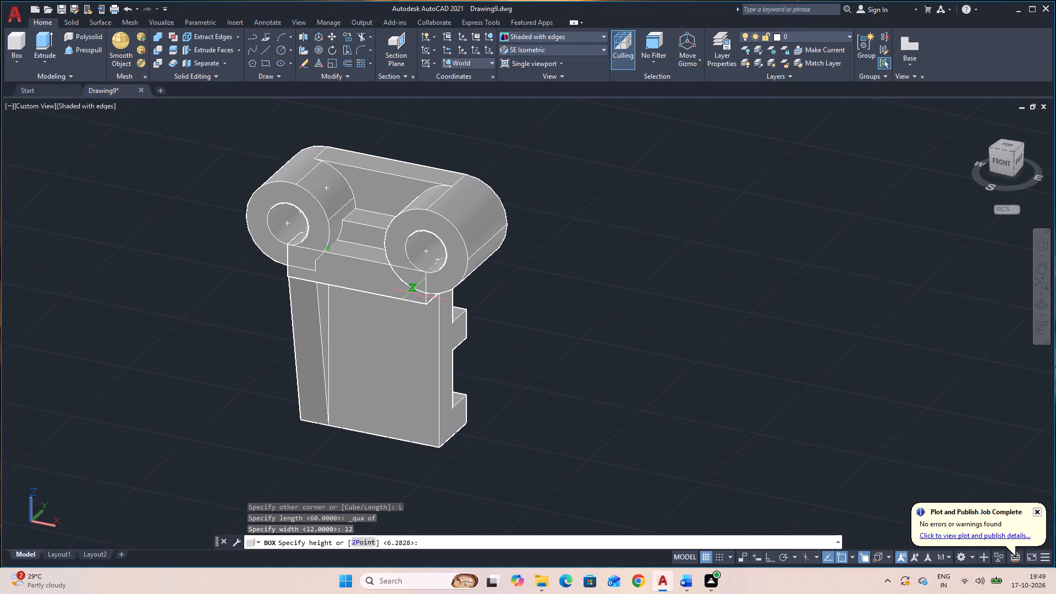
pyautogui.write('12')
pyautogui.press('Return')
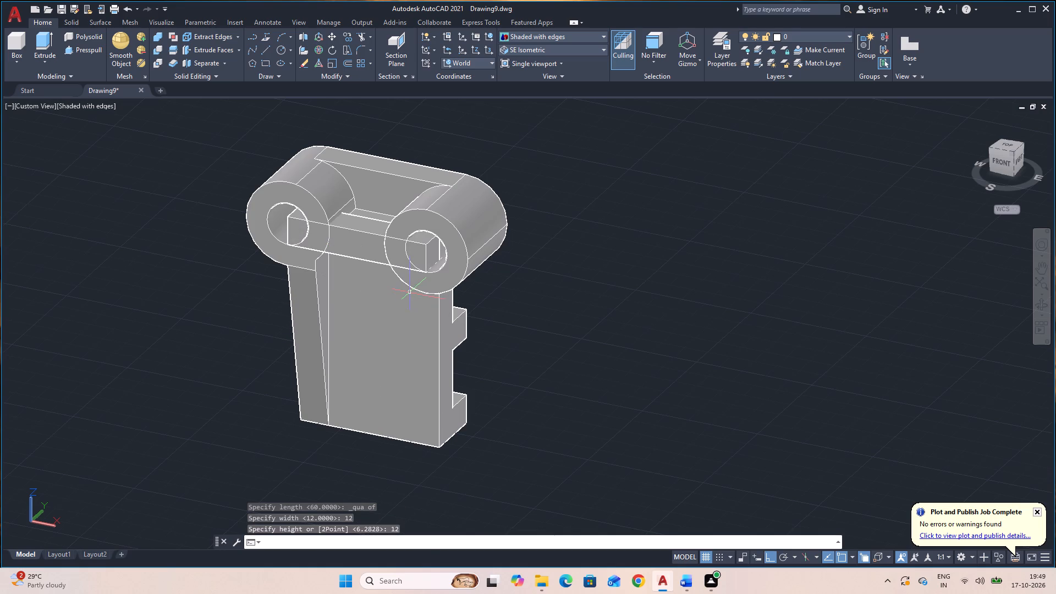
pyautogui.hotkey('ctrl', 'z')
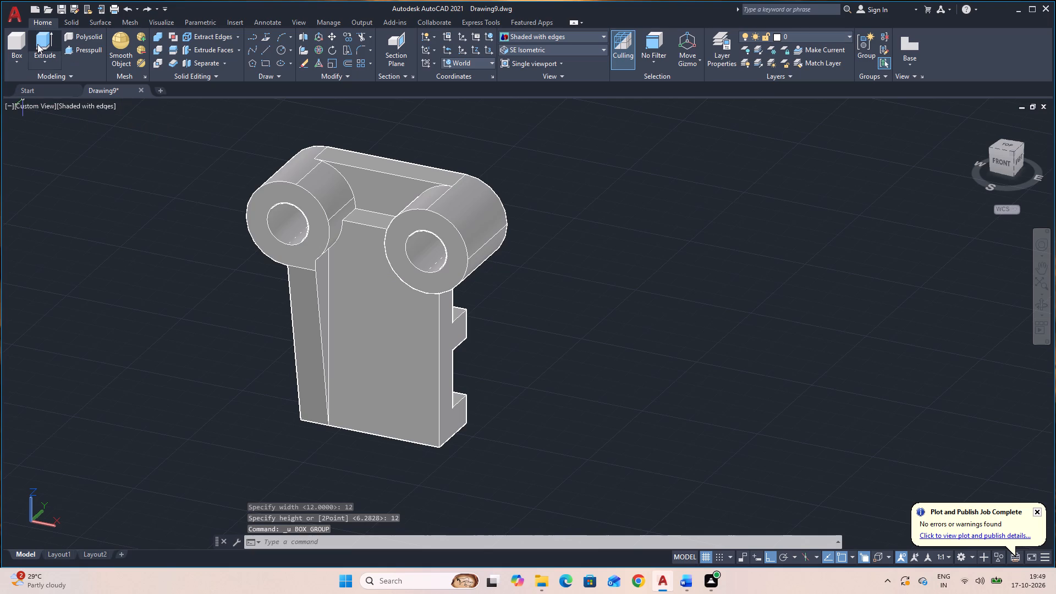
# Draw a box from the left bore's bottom quadrant to the right bore's, 12 wide and extending downward with height -12.
pyautogui.click(20, 40)
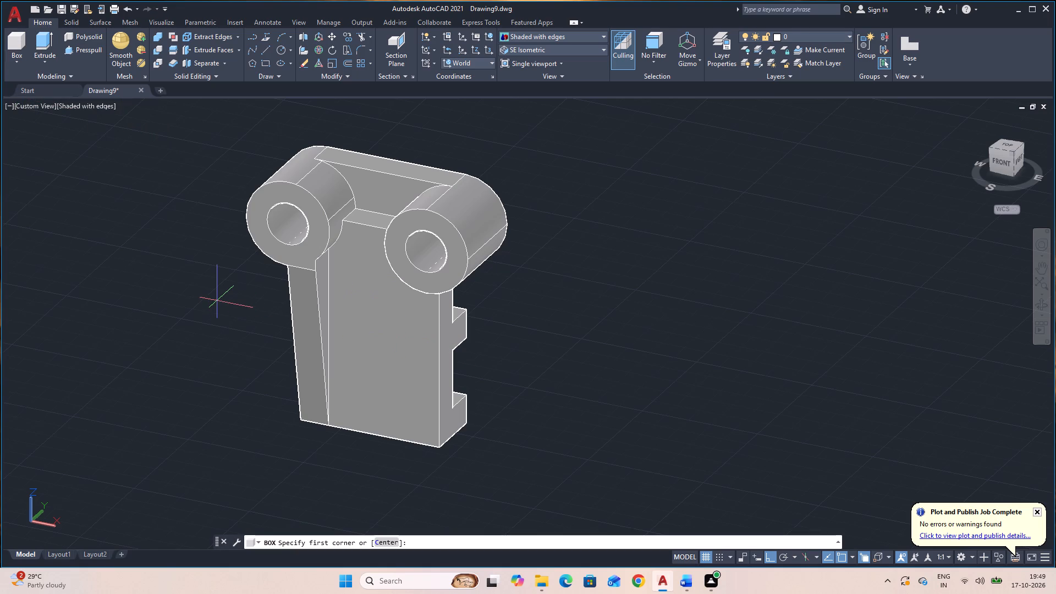
pyautogui.keyDown('shift'); pyautogui.rightClick(217, 300); pyautogui.keyUp('shift')
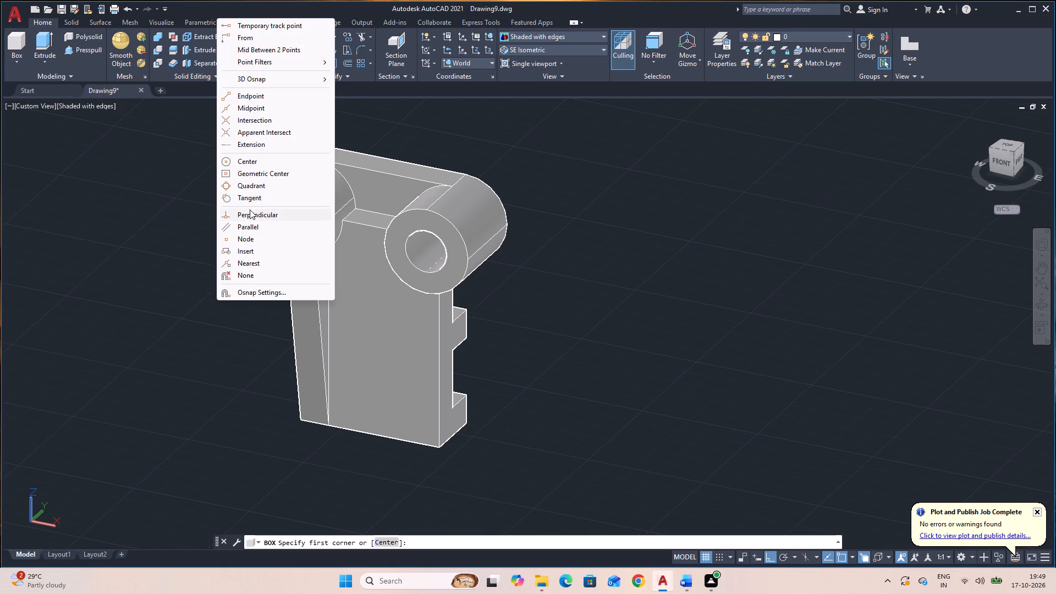
pyautogui.click(248, 186)
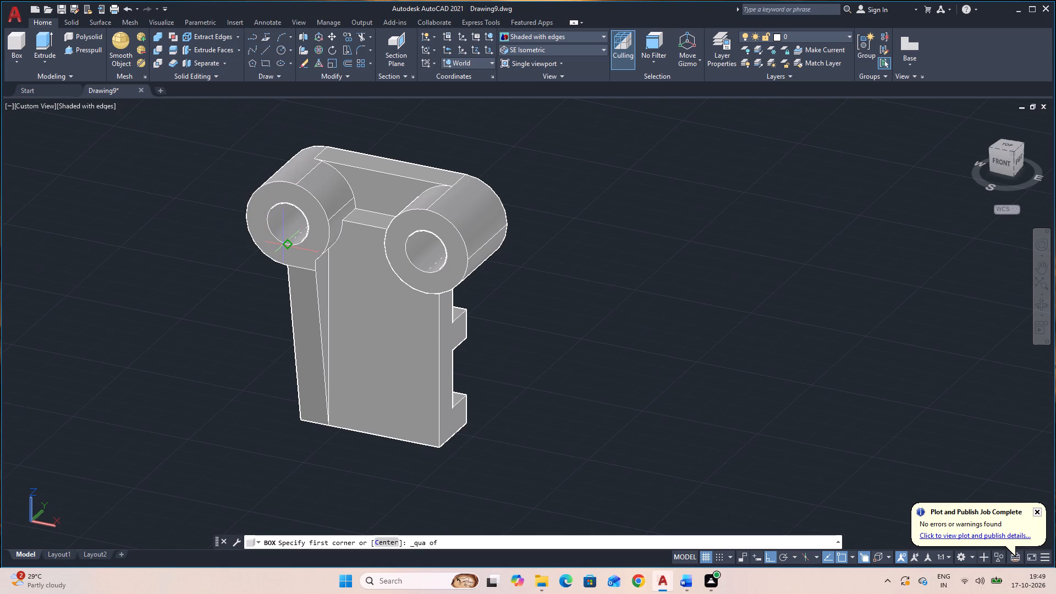
pyautogui.click(286, 245)
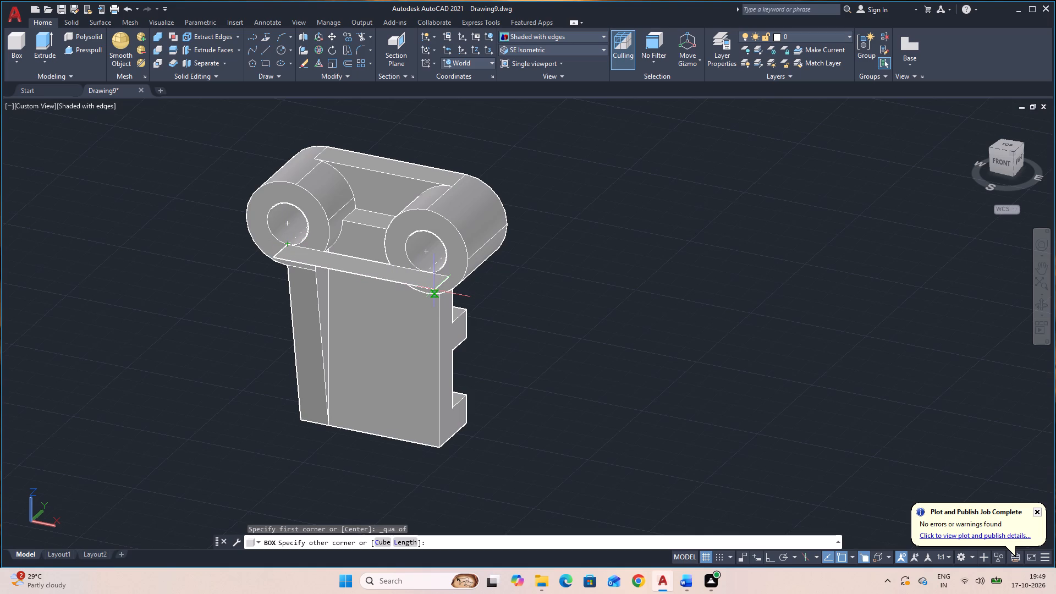
pyautogui.write('L')
pyautogui.press('space')
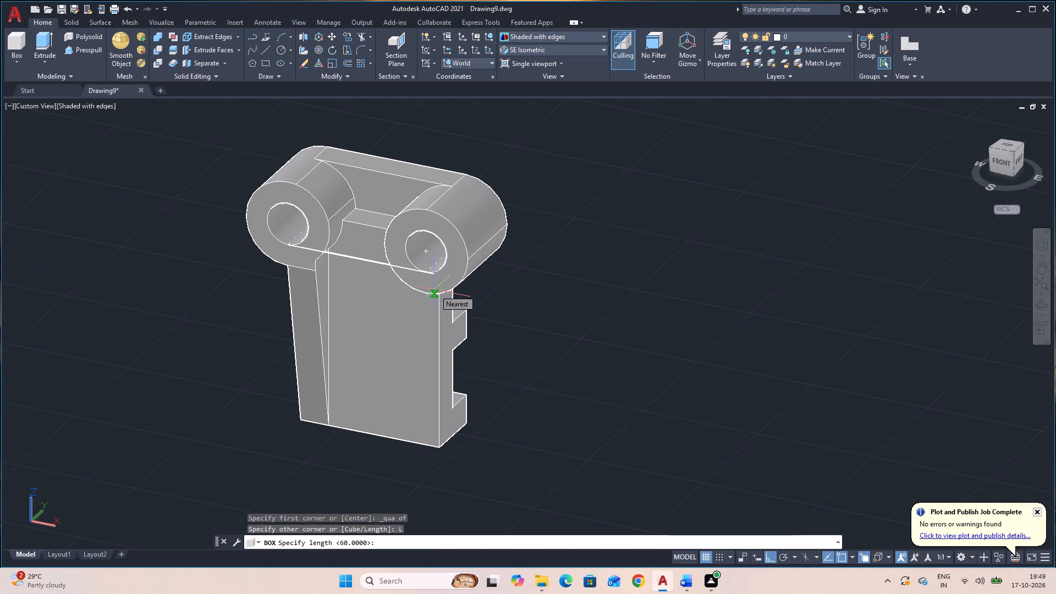
pyautogui.keyDown('shift'); pyautogui.rightClick(409, 289); pyautogui.keyUp('shift')
pyautogui.click(458, 173)
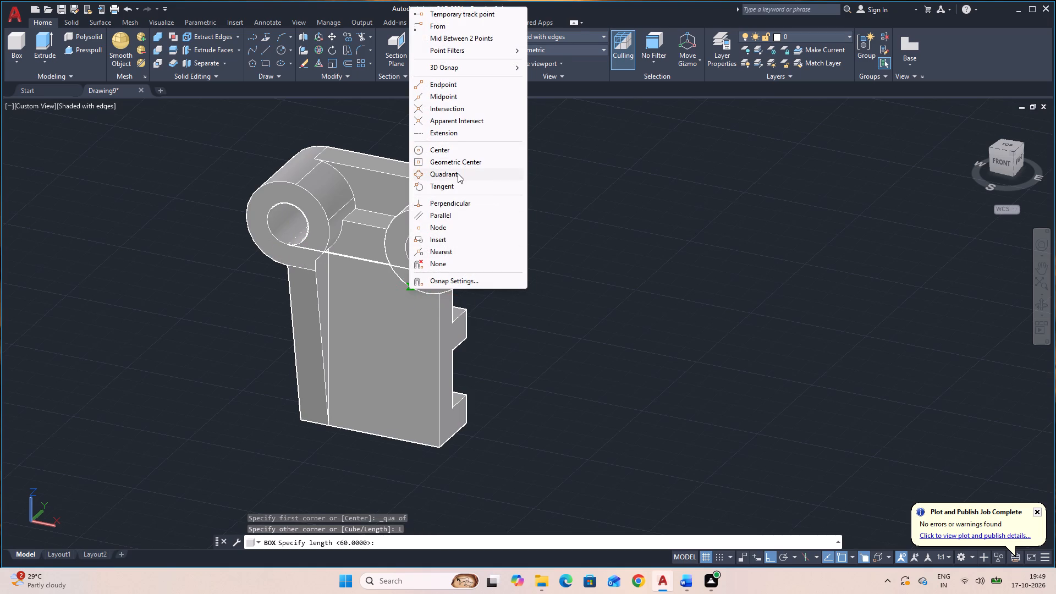
pyautogui.click(425, 273)
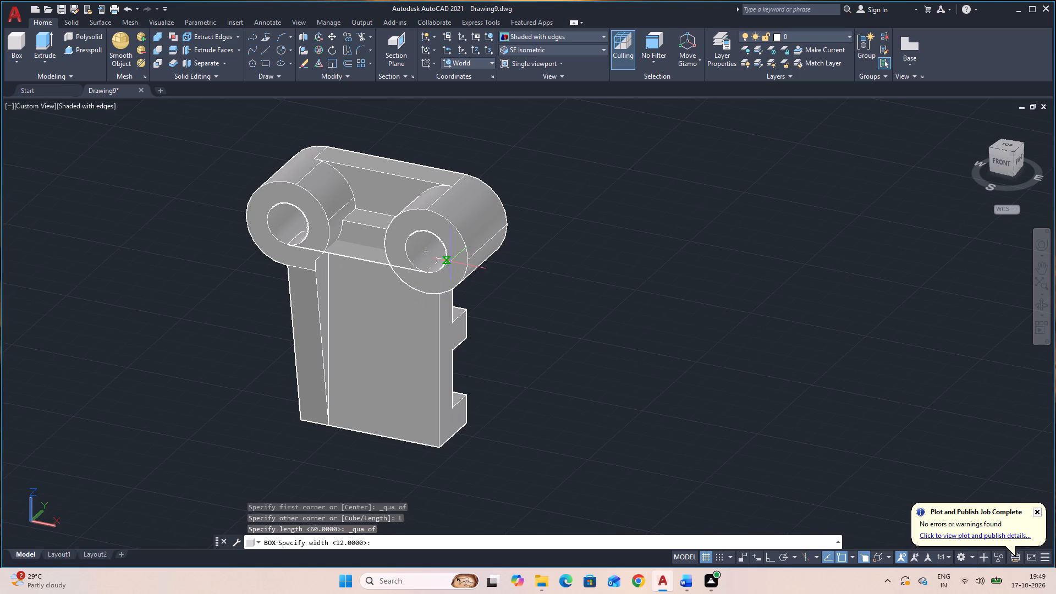
pyautogui.write('12')
pyautogui.press('Return')
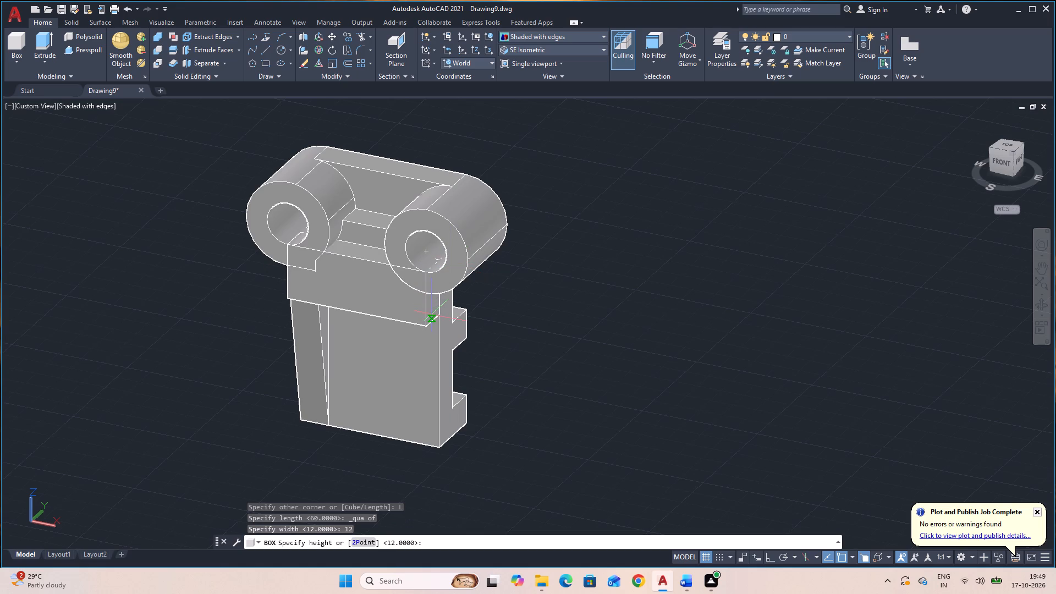
pyautogui.write('-12')
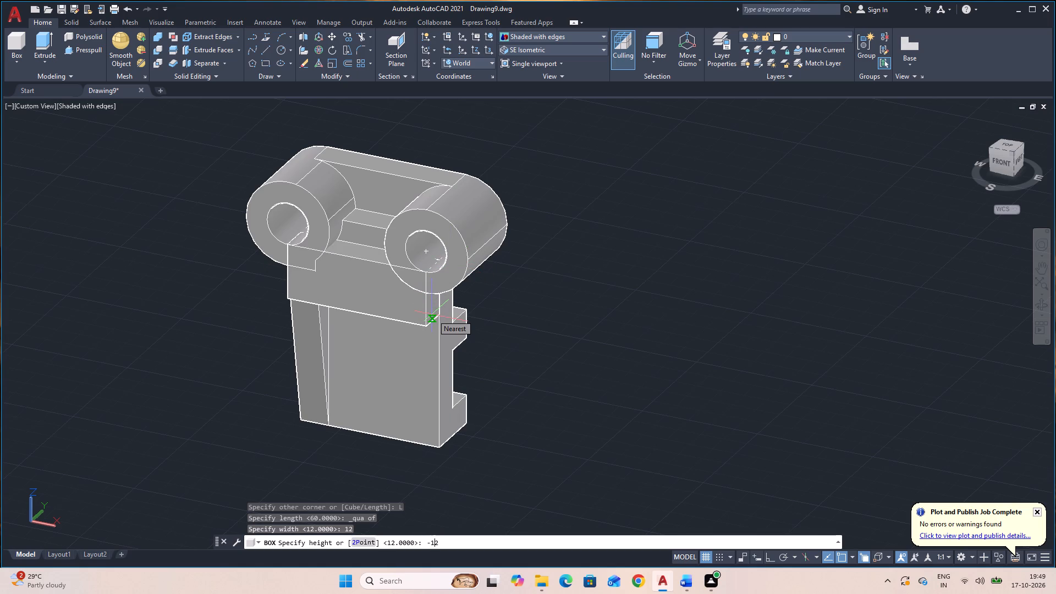
pyautogui.press('Return')
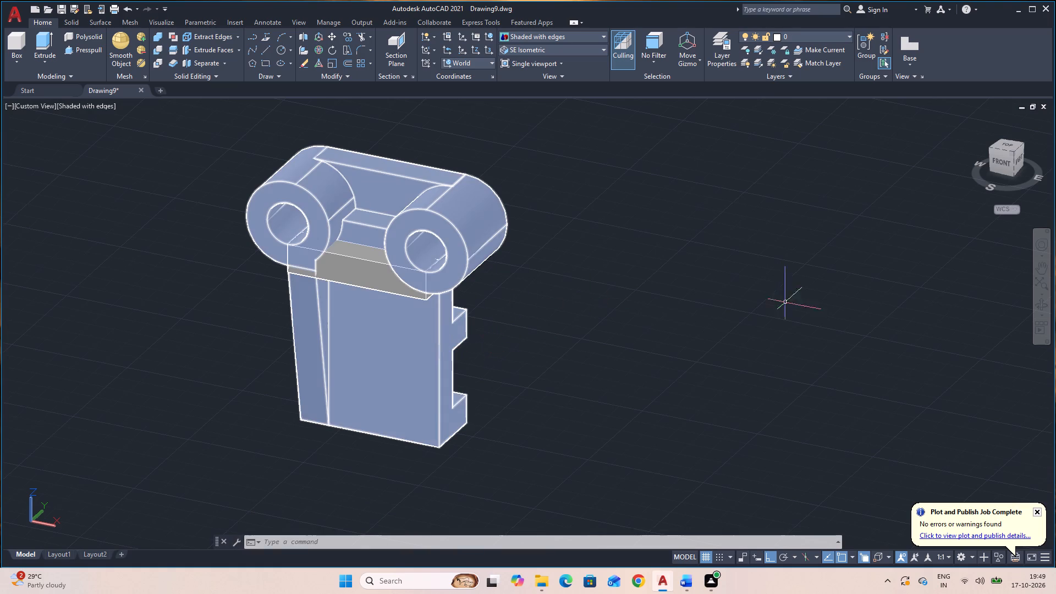
# Examine from the front and both sides how the new box meets the cylinders, rib and block.
pyautogui.click(1037, 298)
pyautogui.moveTo(693, 404); pyautogui.dragTo(757, 367)
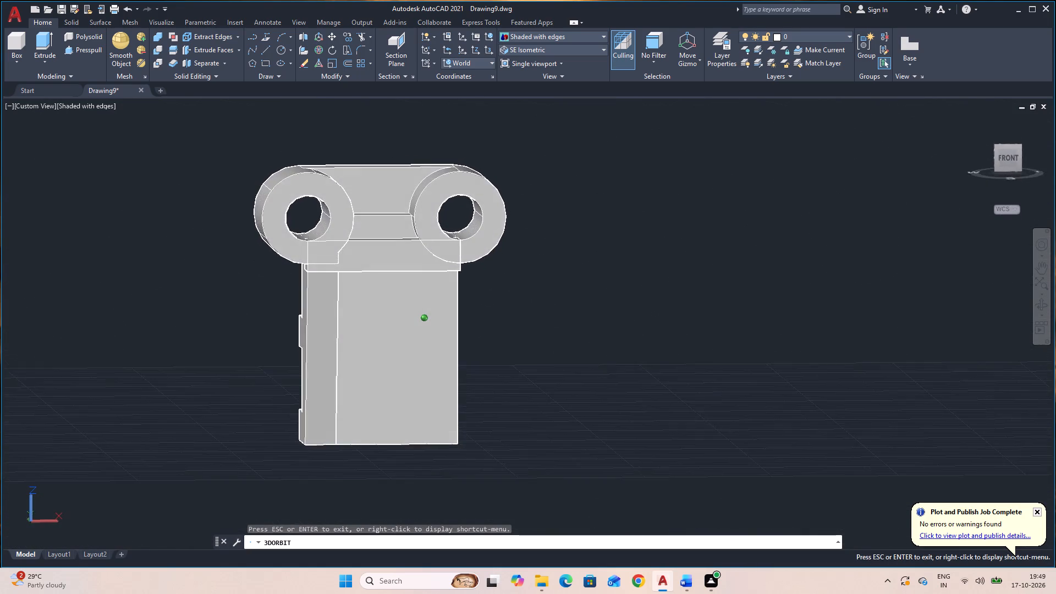
pyautogui.moveTo(757, 367); pyautogui.dragTo(724, 358)
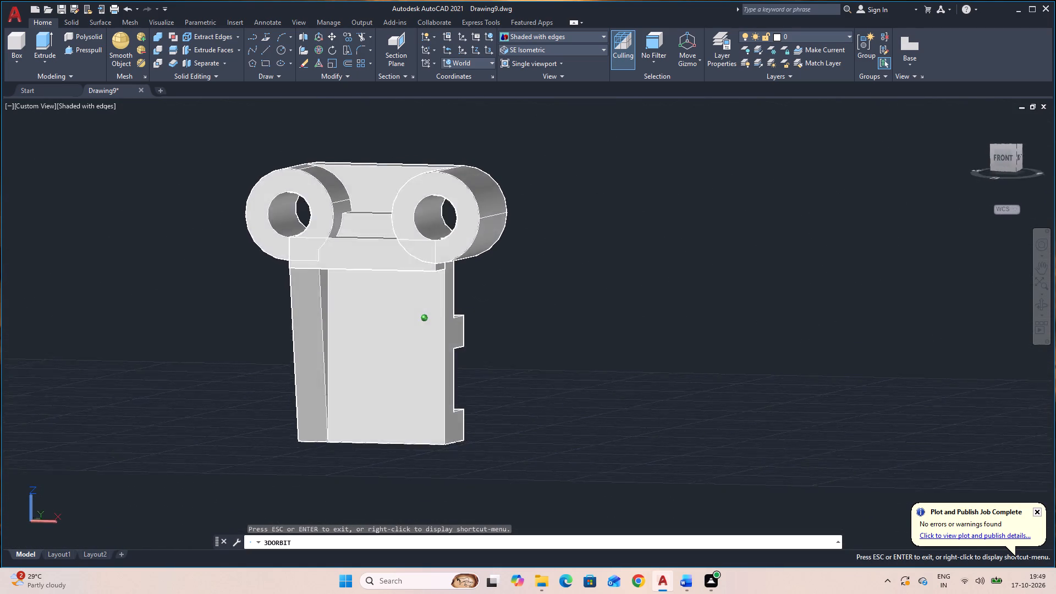
pyautogui.moveTo(724, 358); pyautogui.dragTo(572, 337)
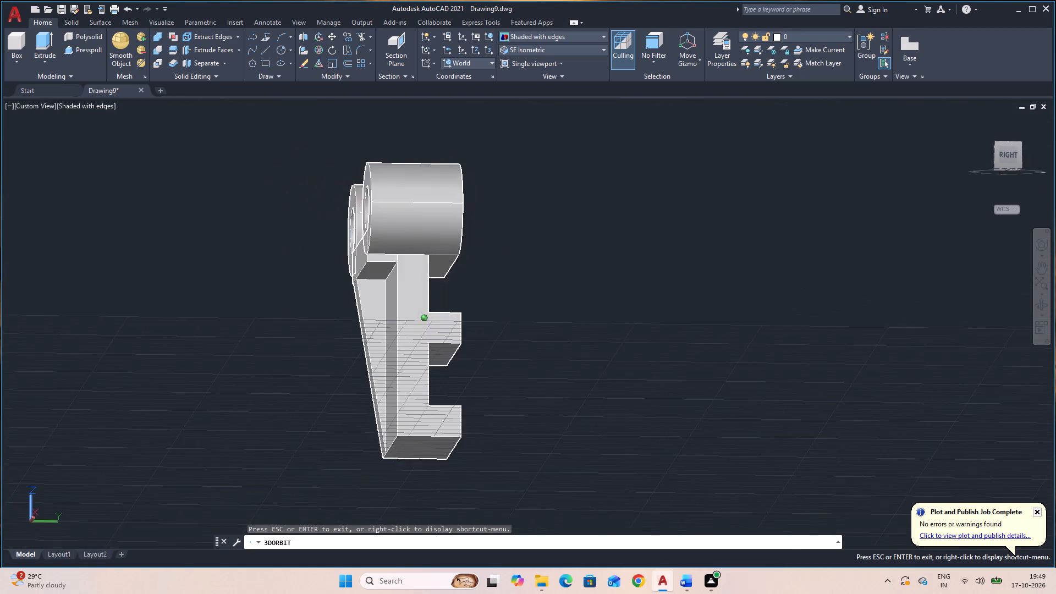
pyautogui.moveTo(572, 337); pyautogui.dragTo(723, 401)
pyautogui.moveTo(667, 410); pyautogui.dragTo(691, 371)
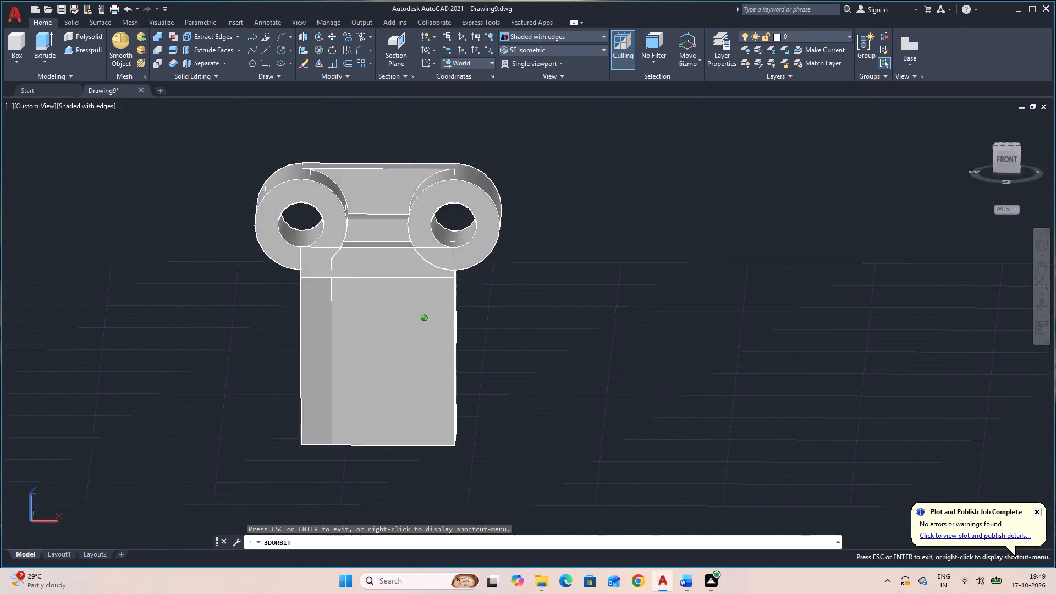
pyautogui.moveTo(691, 371); pyautogui.dragTo(714, 381)
pyautogui.moveTo(648, 383); pyautogui.dragTo(658, 386)
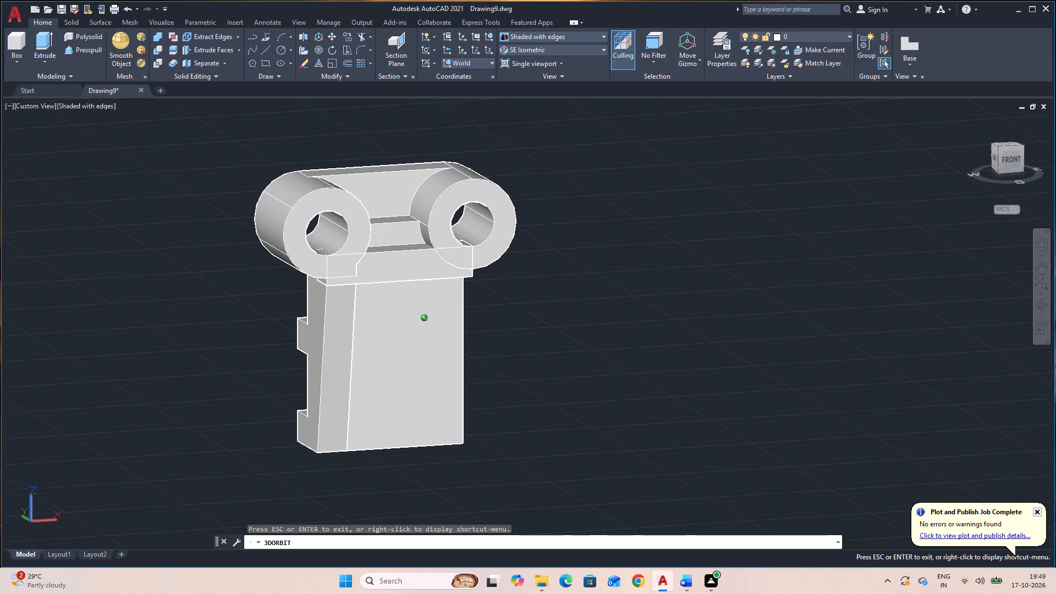
pyautogui.moveTo(658, 386); pyautogui.dragTo(657, 386)
pyautogui.moveTo(640, 388); pyautogui.dragTo(640, 389)
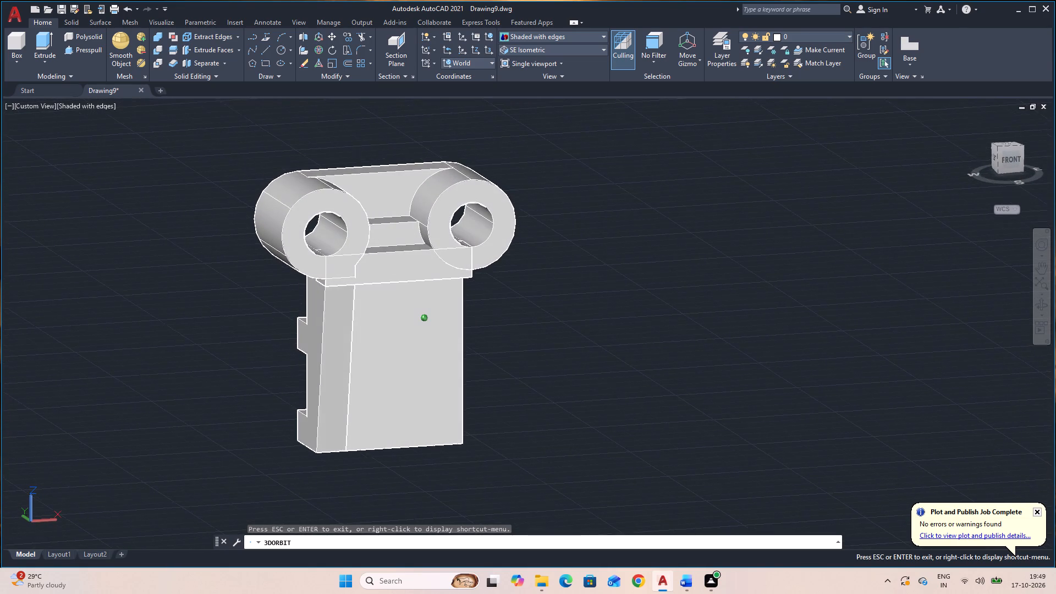
pyautogui.moveTo(640, 389); pyautogui.dragTo(579, 417)
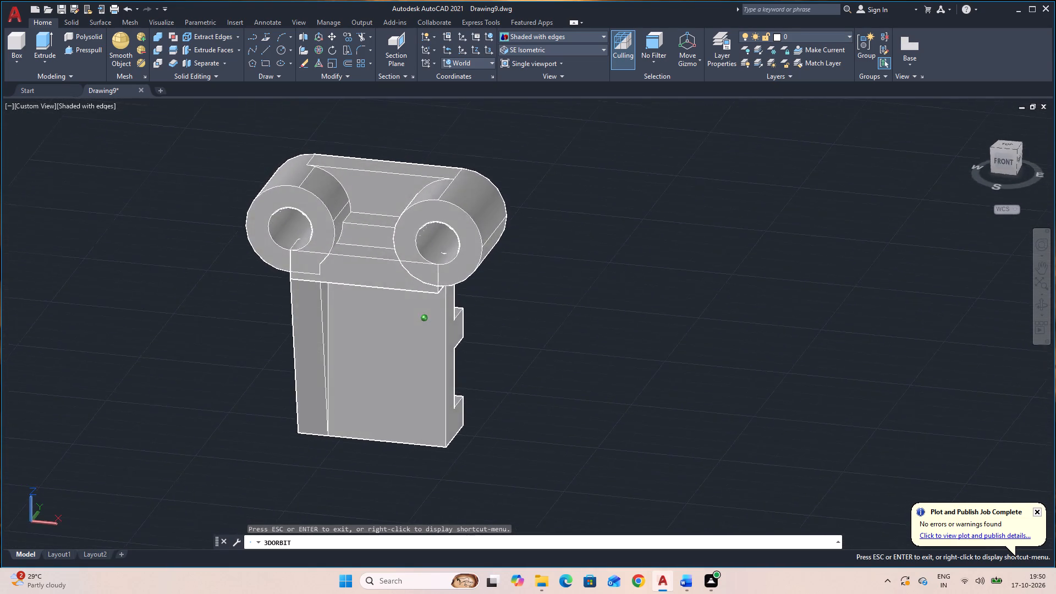
pyautogui.moveTo(579, 417); pyautogui.dragTo(626, 403)
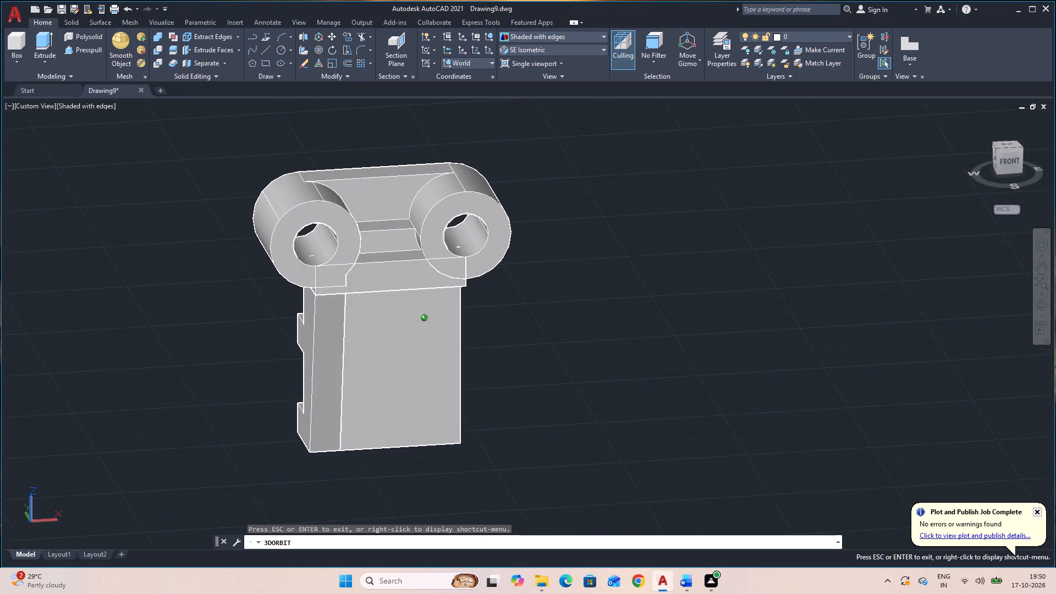
pyautogui.moveTo(626, 403); pyautogui.dragTo(618, 388)
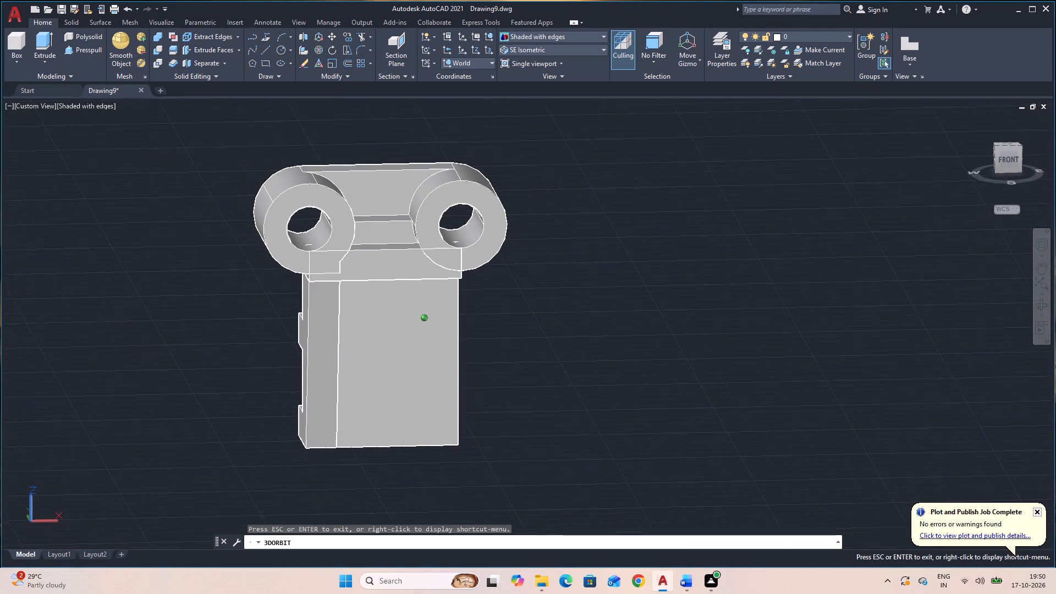
pyautogui.moveTo(618, 388); pyautogui.dragTo(619, 389)
pyautogui.press('Escape')
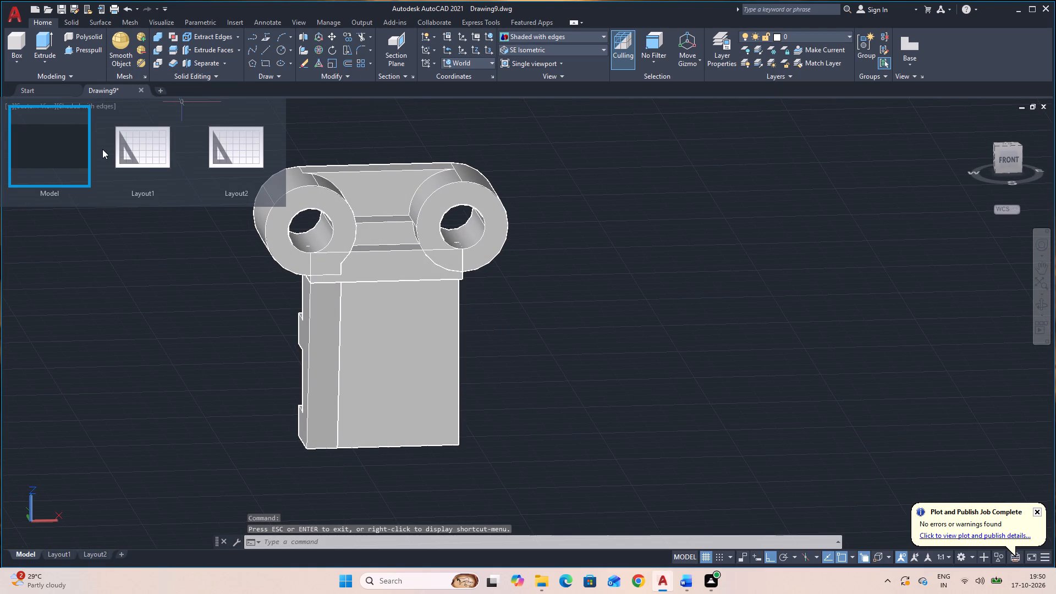
# Presspull the block's front face between the cylinders, above the new box, back to the recessed upper wall.
pyautogui.click(75, 52)
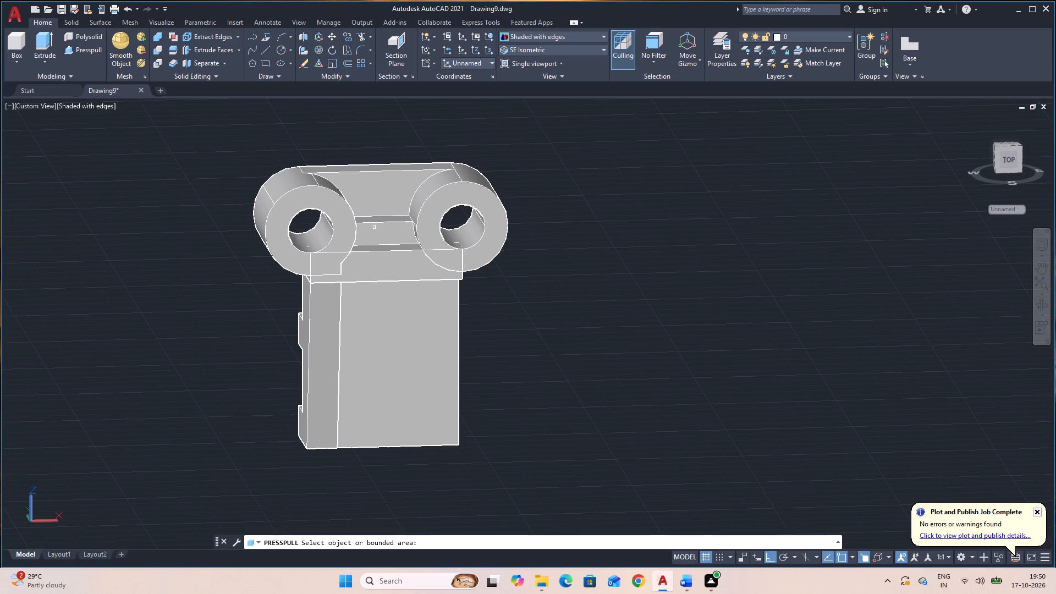
pyautogui.click(378, 233)
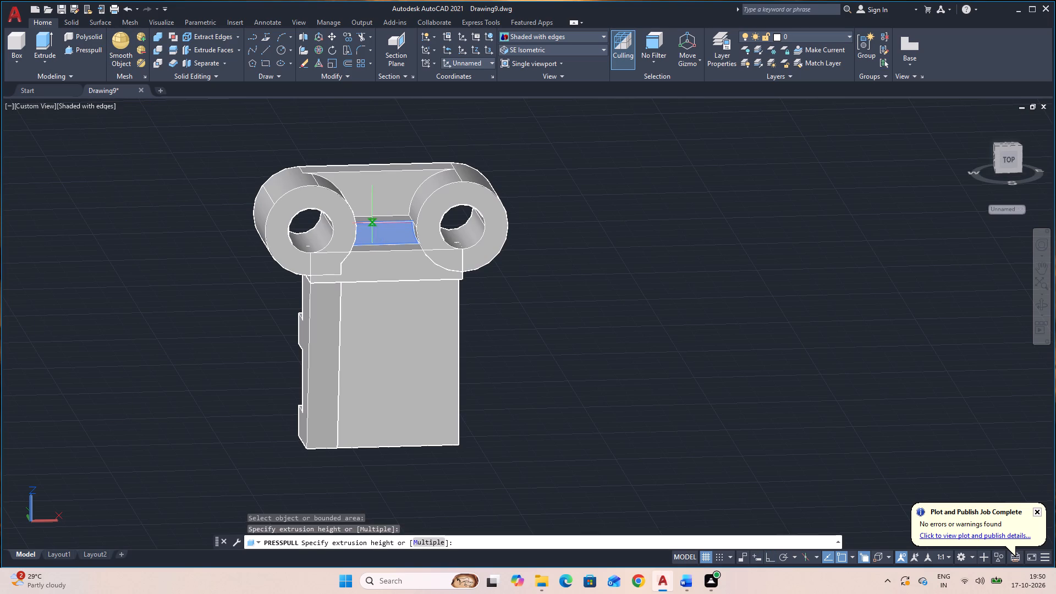
pyautogui.click(410, 212)
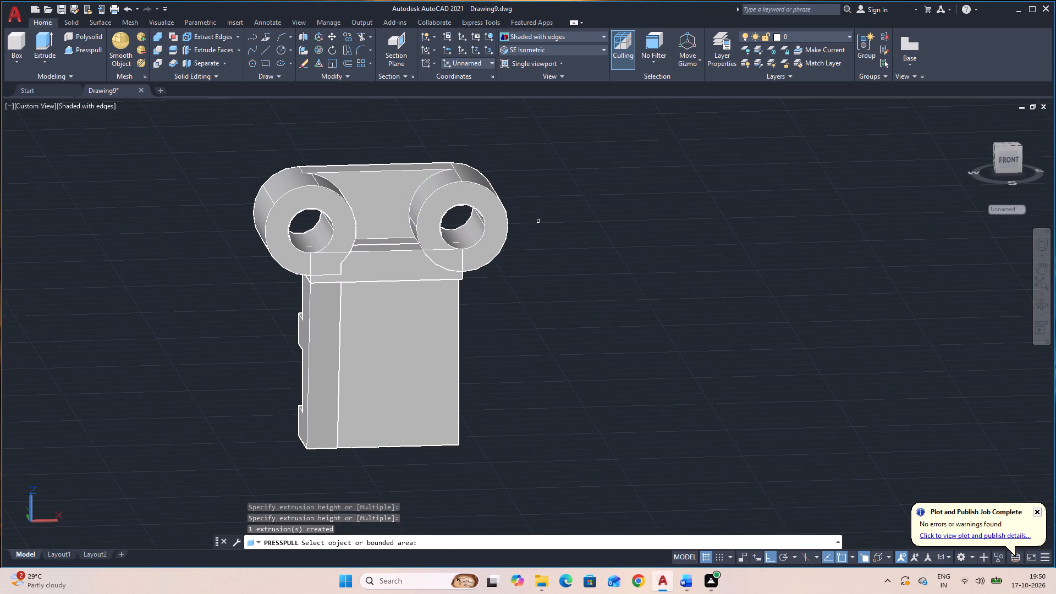
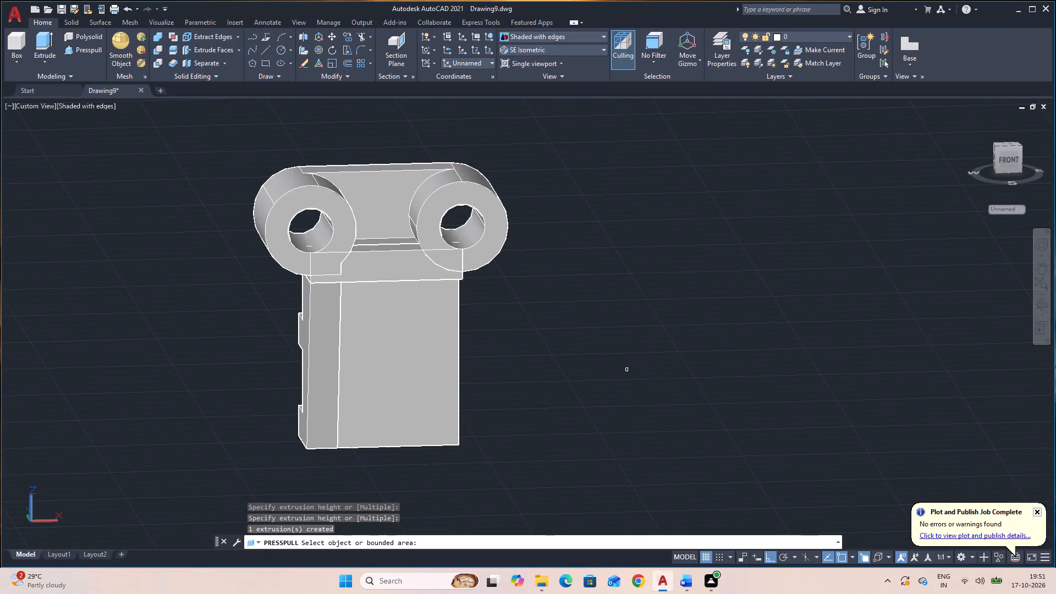
# Union the block, cylinders, ribs and connecting box into a single solid.
pyautogui.press('Escape')
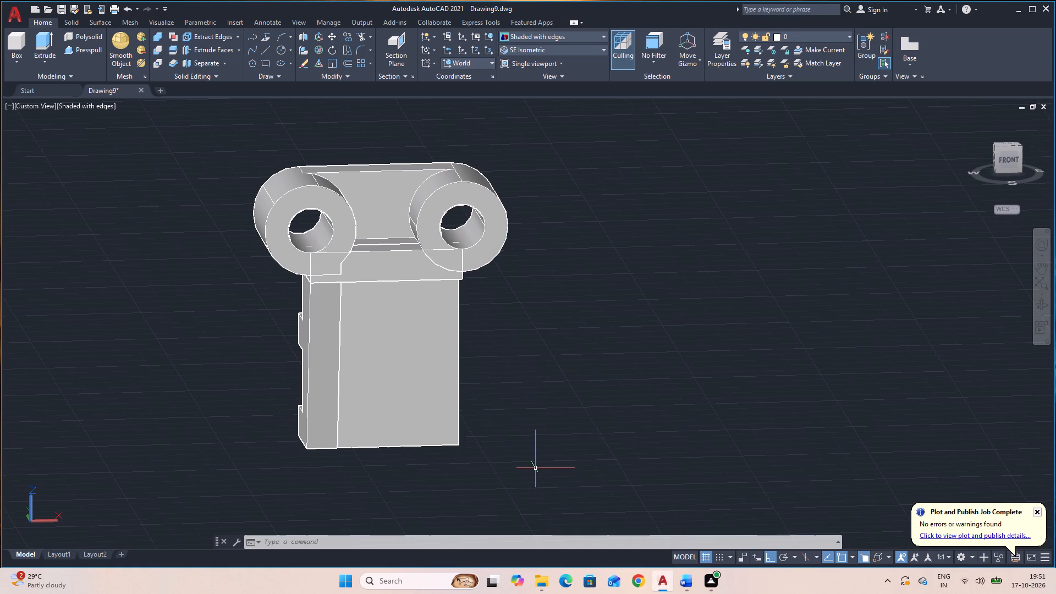
pyautogui.write('UNION')
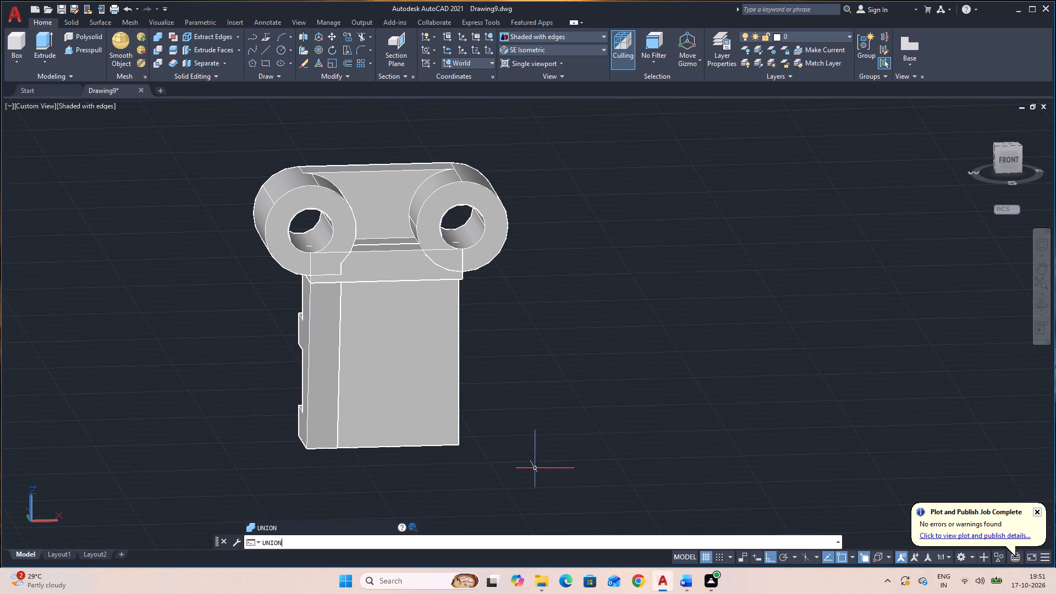
pyautogui.press('Return')
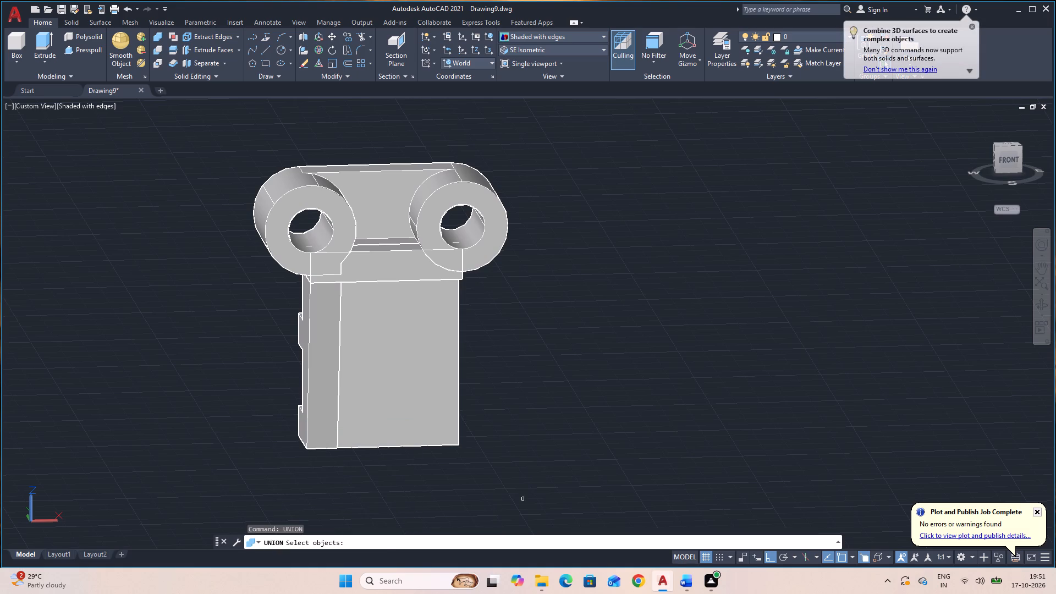
pyautogui.click(524, 499)
pyautogui.click(238, 154)
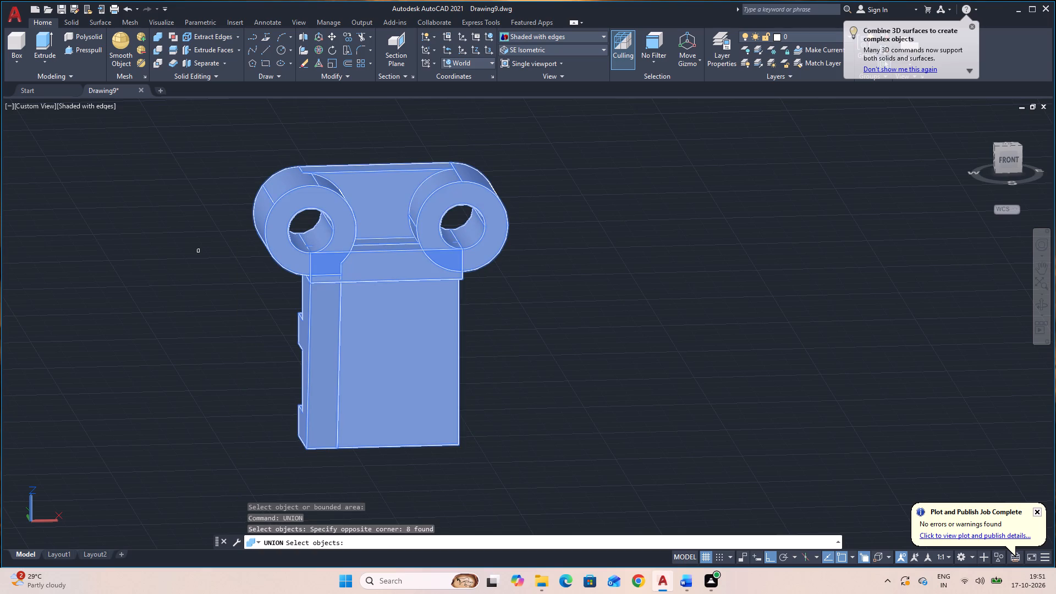
pyautogui.press('Return')
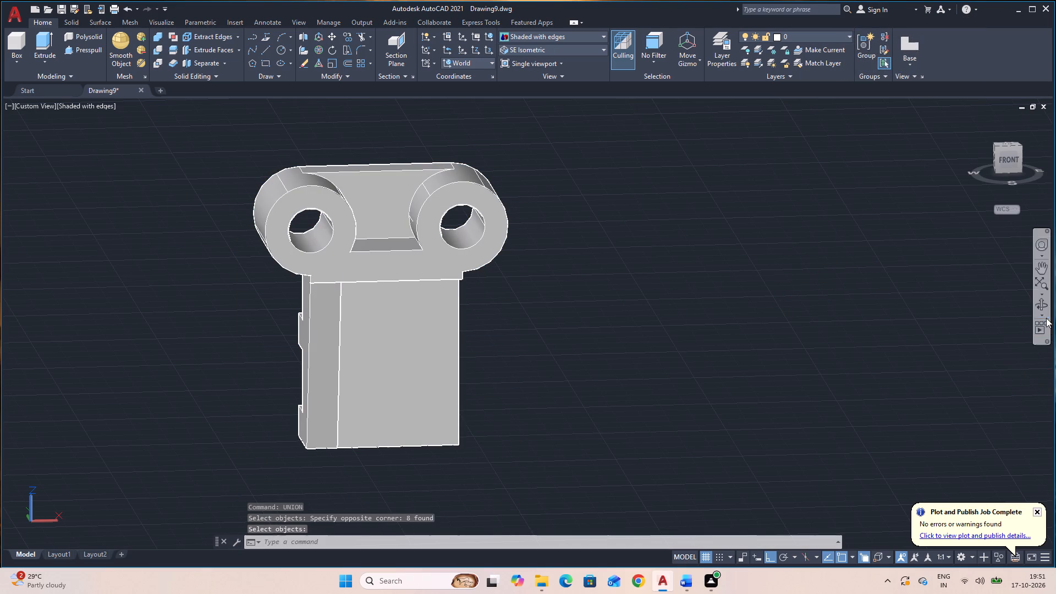
# Examine the unified part from the front, back, both sides and above, checking the cylinders, bores, rib and rear cutouts.
pyautogui.click(1037, 305)
pyautogui.moveTo(815, 326); pyautogui.dragTo(612, 304)
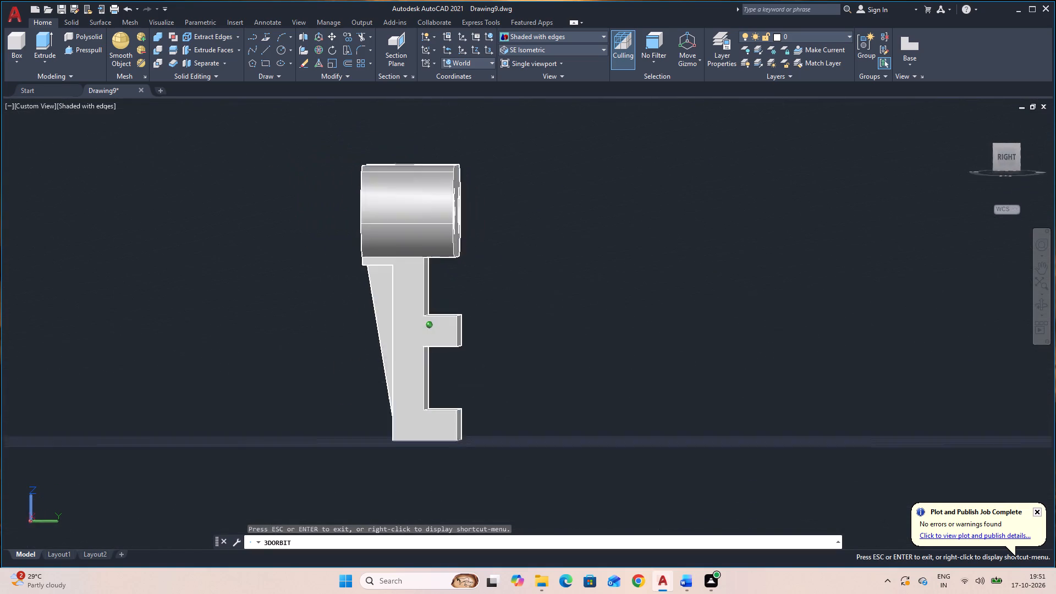
pyautogui.moveTo(612, 304); pyautogui.dragTo(743, 308)
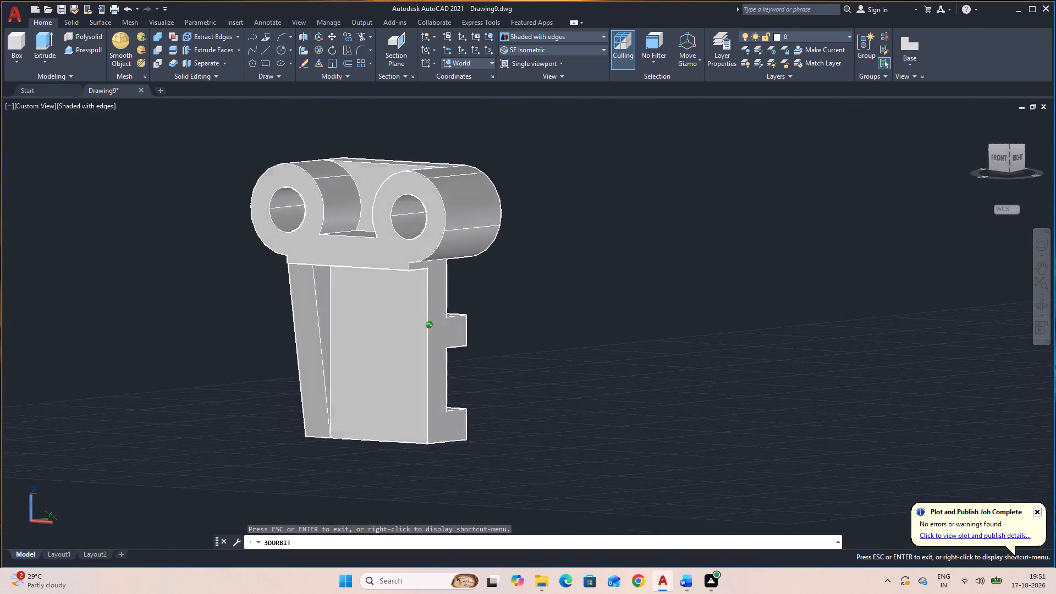
pyautogui.moveTo(743, 308); pyautogui.dragTo(779, 301)
pyautogui.moveTo(734, 325); pyautogui.dragTo(950, 331)
pyautogui.moveTo(859, 359); pyautogui.dragTo(994, 359)
pyautogui.moveTo(928, 386); pyautogui.dragTo(911, 383)
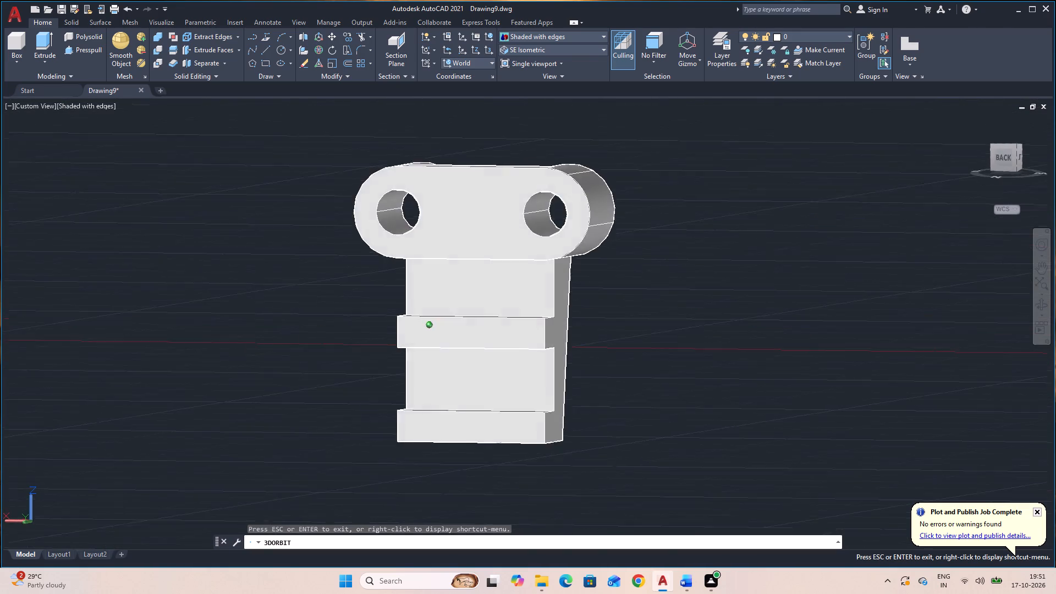
pyautogui.moveTo(911, 383); pyautogui.dragTo(472, 354)
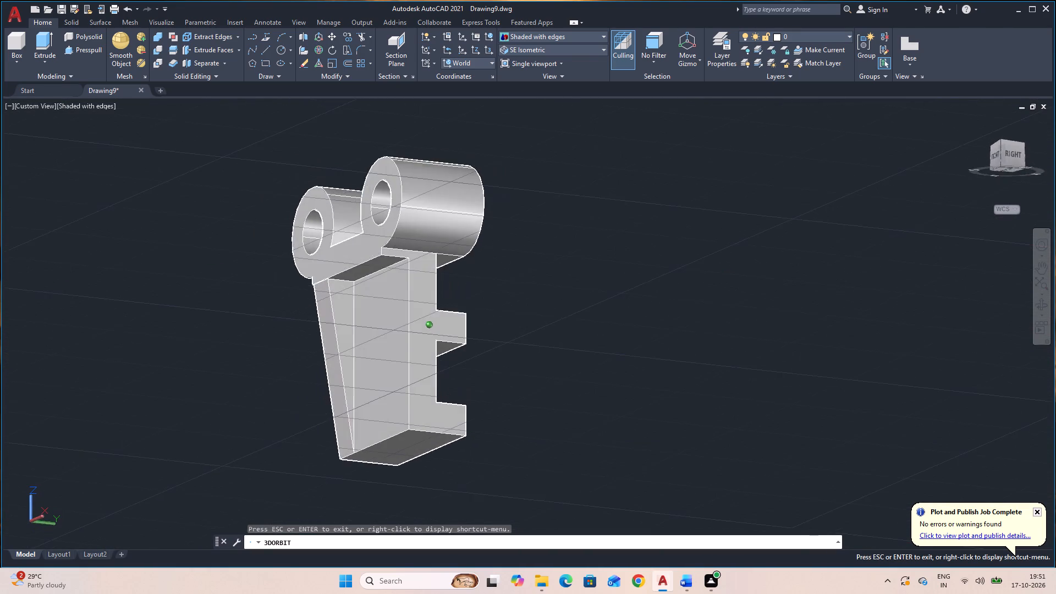
pyautogui.moveTo(789, 322); pyautogui.dragTo(708, 361)
pyautogui.moveTo(673, 356); pyautogui.dragTo(693, 370)
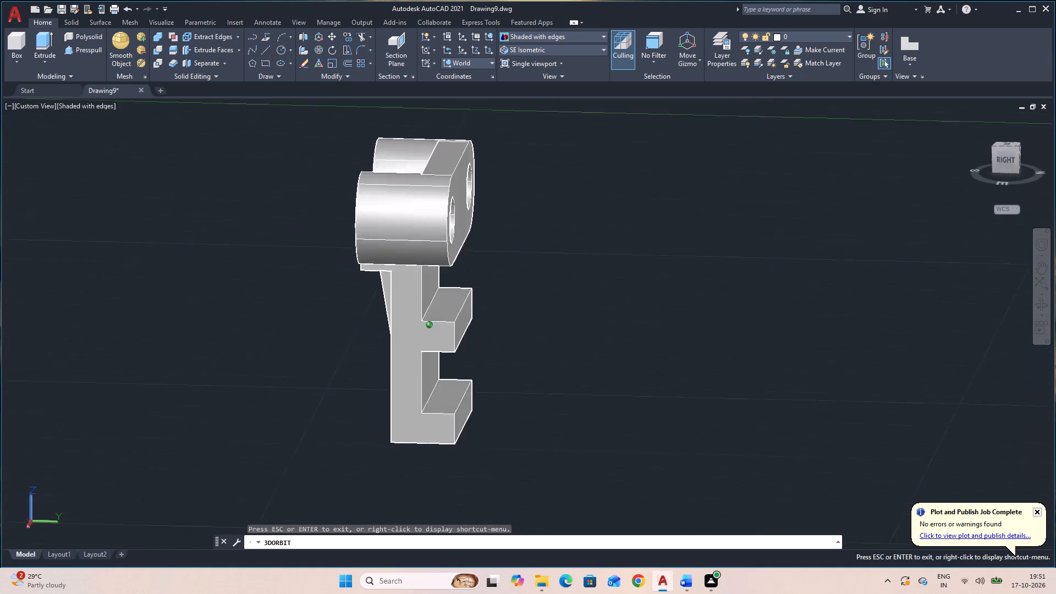
pyautogui.moveTo(693, 370); pyautogui.dragTo(776, 372)
pyautogui.moveTo(639, 372); pyautogui.dragTo(799, 362)
pyautogui.moveTo(544, 422); pyautogui.dragTo(764, 403)
pyautogui.moveTo(588, 420); pyautogui.dragTo(734, 420)
pyautogui.moveTo(598, 414); pyautogui.dragTo(720, 430)
pyautogui.moveTo(635, 424); pyautogui.dragTo(728, 435)
pyautogui.moveTo(569, 448); pyautogui.dragTo(707, 447)
pyautogui.moveTo(521, 450); pyautogui.dragTo(696, 449)
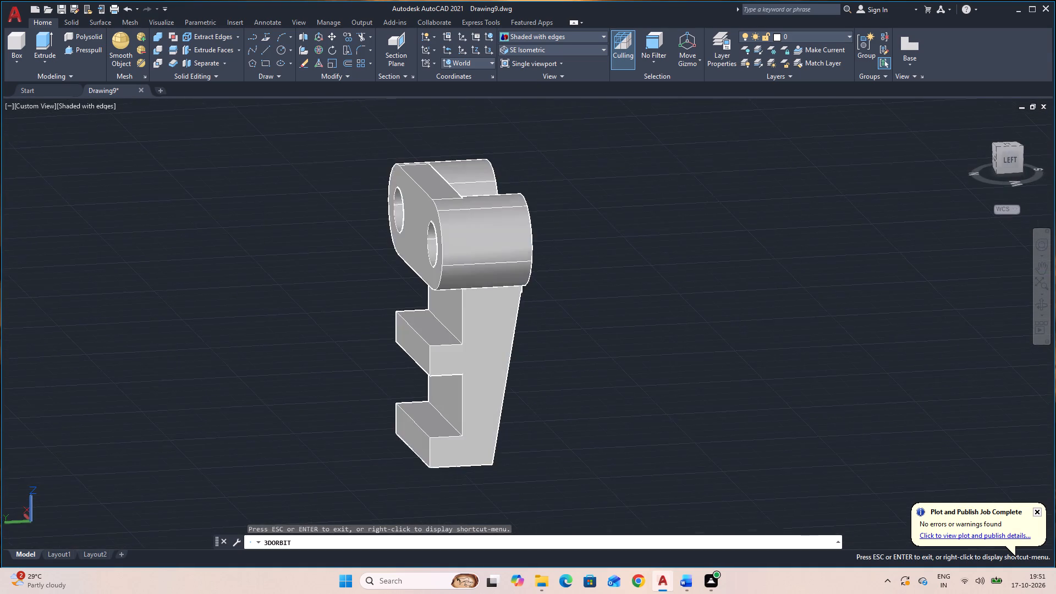
pyautogui.moveTo(595, 450); pyautogui.dragTo(708, 447)
pyautogui.moveTo(538, 466); pyautogui.dragTo(695, 439)
pyautogui.moveTo(534, 453); pyautogui.dragTo(657, 453)
pyautogui.moveTo(568, 454); pyautogui.dragTo(648, 455)
pyautogui.moveTo(515, 457); pyautogui.dragTo(603, 455)
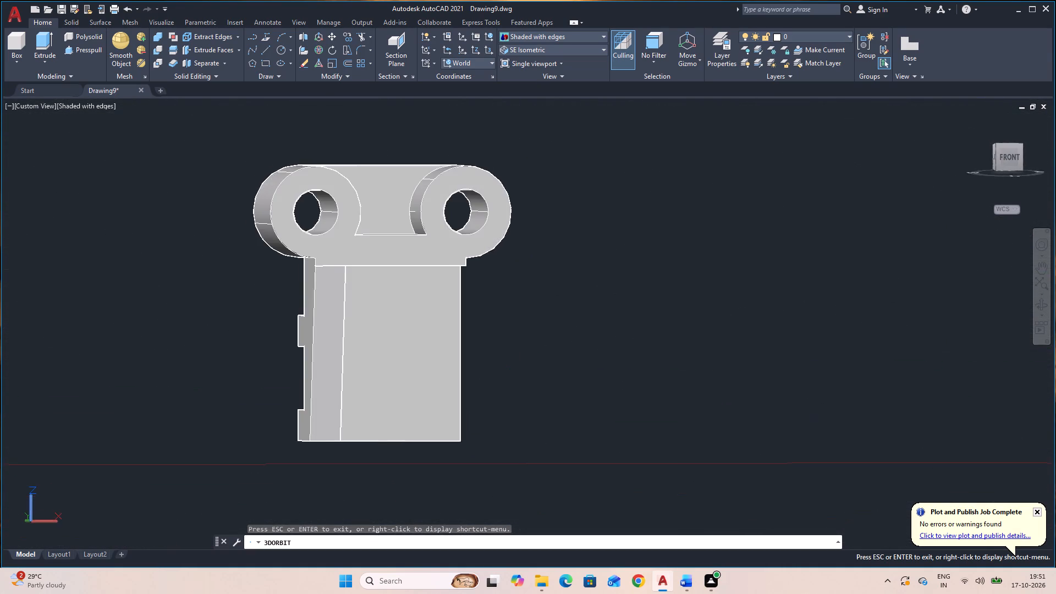
pyautogui.moveTo(472, 459); pyautogui.dragTo(538, 461)
pyautogui.moveTo(470, 466); pyautogui.dragTo(550, 466)
pyautogui.moveTo(464, 466); pyautogui.dragTo(565, 467)
pyautogui.moveTo(527, 462); pyautogui.dragTo(607, 462)
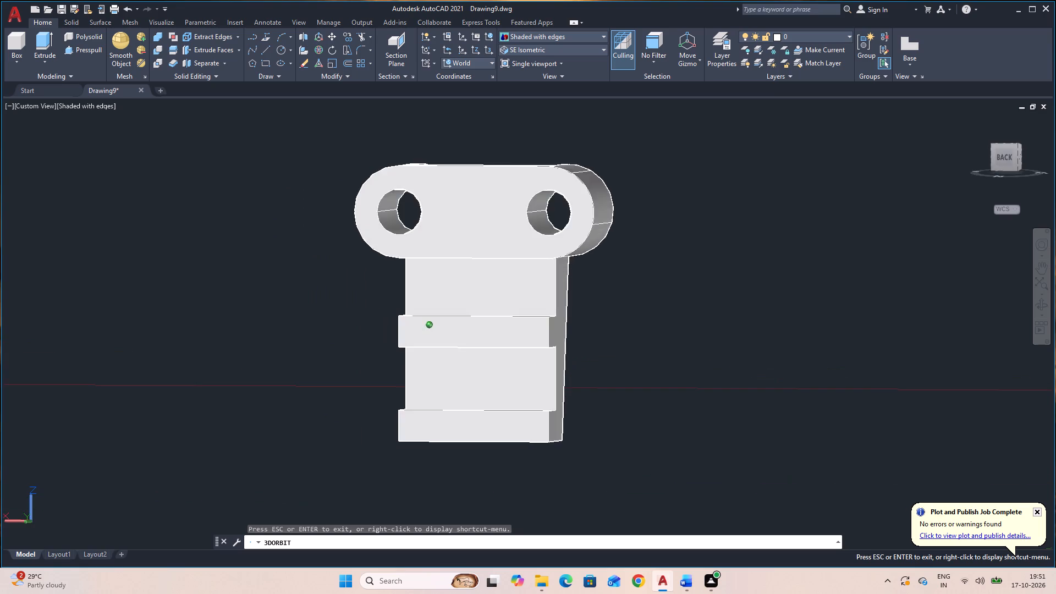
pyautogui.moveTo(472, 478); pyautogui.dragTo(539, 478)
pyautogui.moveTo(409, 470); pyautogui.dragTo(486, 471)
pyautogui.moveTo(408, 469); pyautogui.dragTo(478, 469)
pyautogui.moveTo(450, 467); pyautogui.dragTo(504, 460)
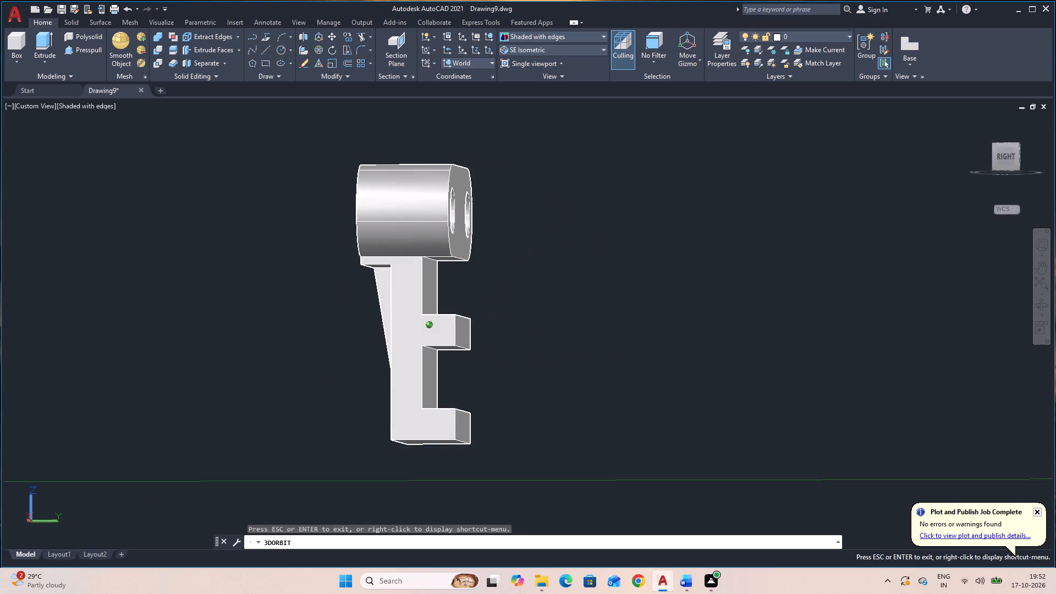
pyautogui.moveTo(487, 433); pyautogui.dragTo(514, 441)
pyautogui.moveTo(501, 409); pyautogui.dragTo(530, 431)
pyautogui.moveTo(512, 394); pyautogui.dragTo(542, 410)
pyautogui.moveTo(533, 400); pyautogui.dragTo(560, 427)
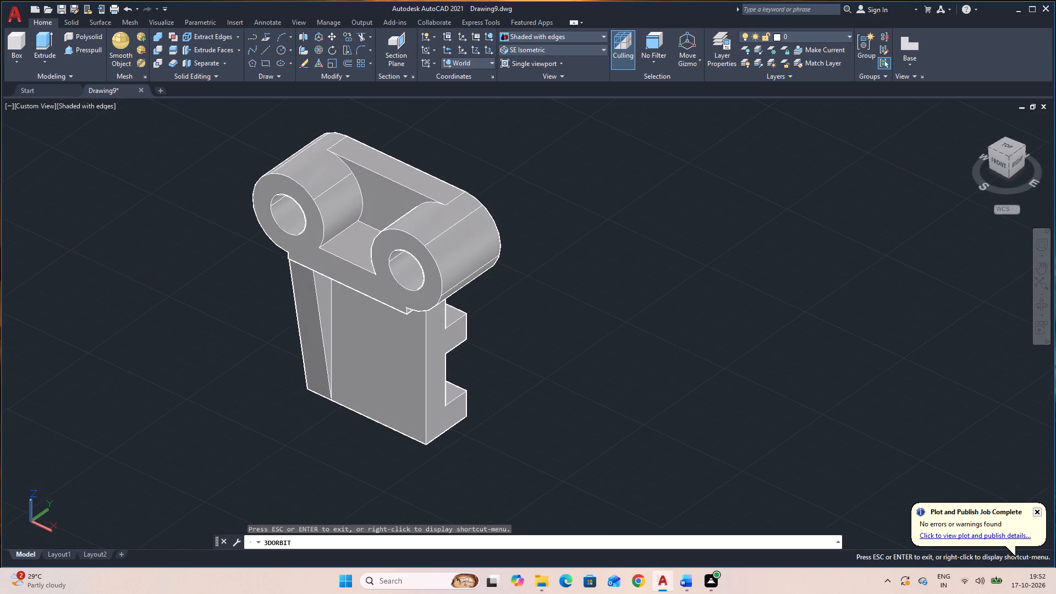
pyautogui.moveTo(508, 424); pyautogui.dragTo(575, 426)
pyautogui.moveTo(475, 428); pyautogui.dragTo(578, 419)
pyautogui.moveTo(457, 435); pyautogui.dragTo(574, 411)
pyautogui.moveTo(464, 443); pyautogui.dragTo(526, 430)
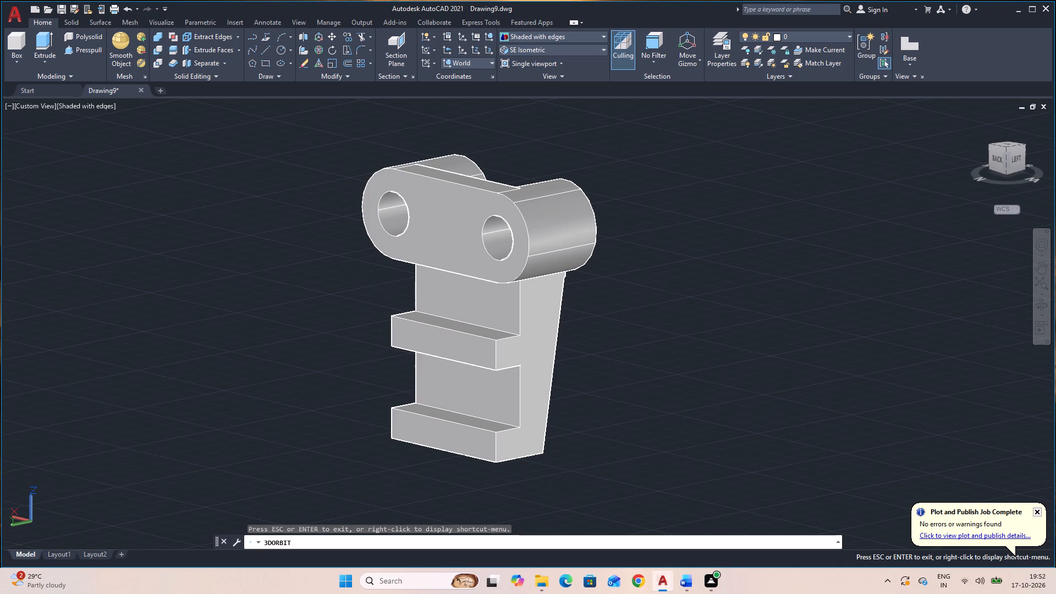
pyautogui.moveTo(339, 436); pyautogui.dragTo(508, 446)
pyautogui.moveTo(295, 448); pyautogui.dragTo(433, 455)
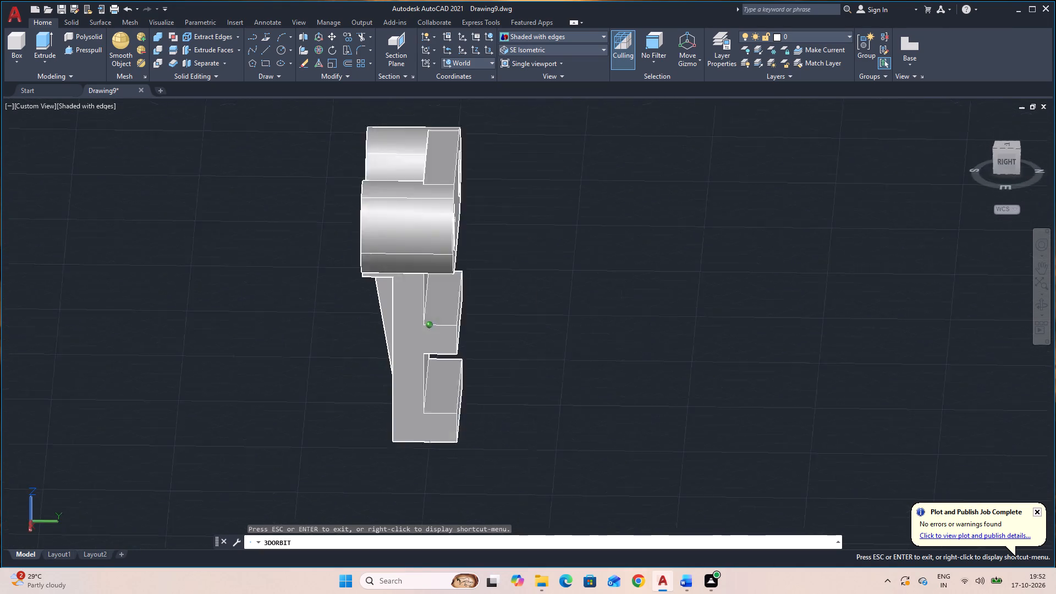
pyautogui.moveTo(433, 455); pyautogui.dragTo(443, 459)
pyautogui.moveTo(362, 438); pyautogui.dragTo(406, 438)
pyautogui.moveTo(350, 439); pyautogui.dragTo(355, 420)
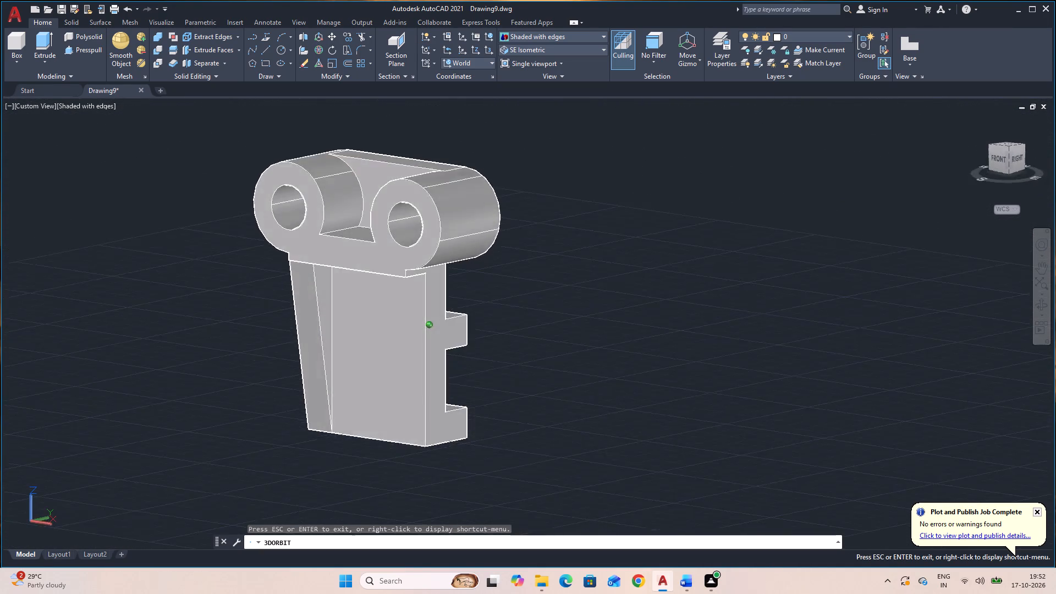
pyautogui.moveTo(355, 420); pyautogui.dragTo(317, 438)
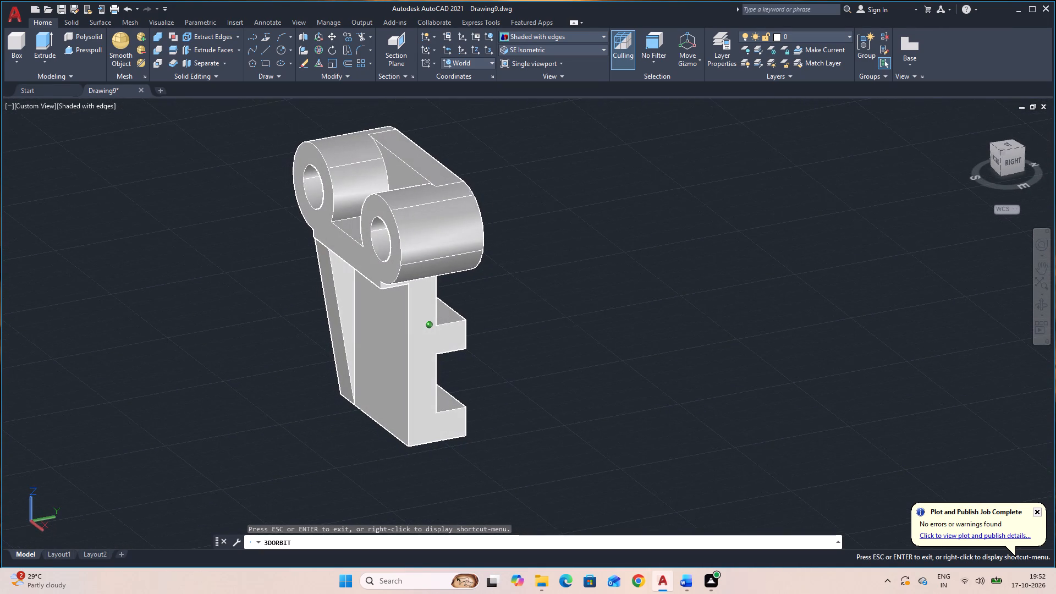
pyautogui.moveTo(306, 428); pyautogui.dragTo(378, 431)
pyautogui.moveTo(328, 441); pyautogui.dragTo(356, 424)
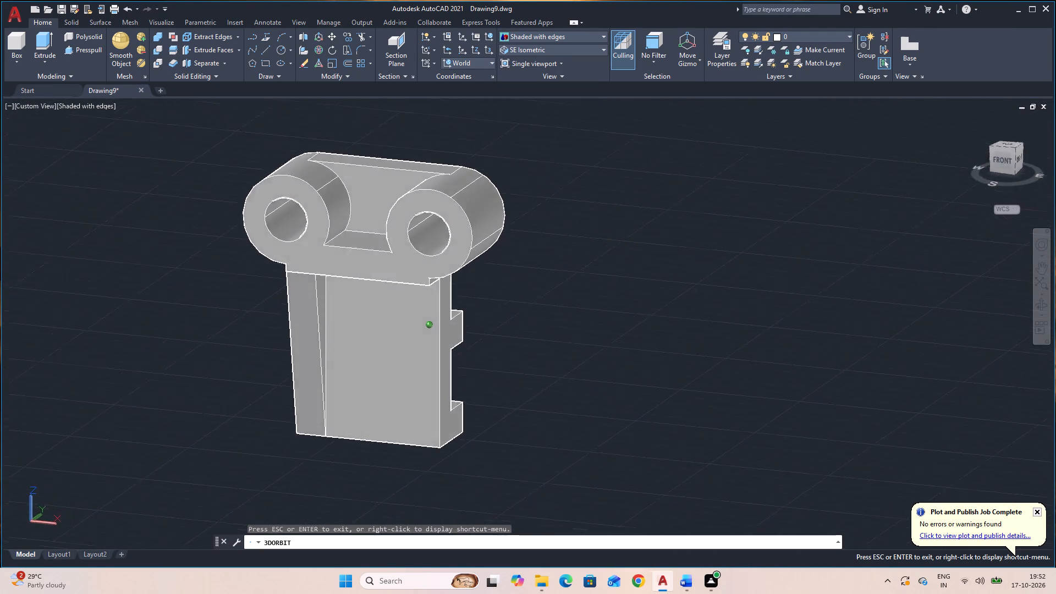
pyautogui.moveTo(356, 424); pyautogui.dragTo(396, 421)
pyautogui.moveTo(353, 446); pyautogui.dragTo(342, 411)
pyautogui.moveTo(334, 411); pyautogui.dragTo(286, 443)
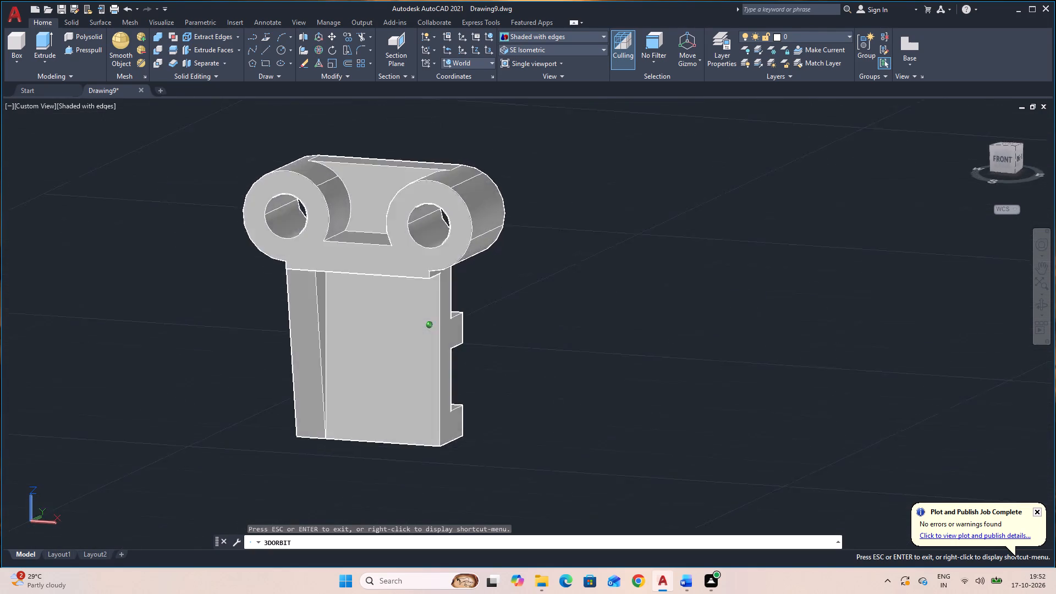
pyautogui.moveTo(286, 443); pyautogui.dragTo(182, 437)
pyautogui.moveTo(282, 446); pyautogui.dragTo(174, 447)
pyautogui.moveTo(501, 465); pyautogui.dragTo(313, 464)
pyautogui.moveTo(681, 460); pyautogui.dragTo(439, 458)
pyautogui.moveTo(655, 454); pyautogui.dragTo(641, 454)
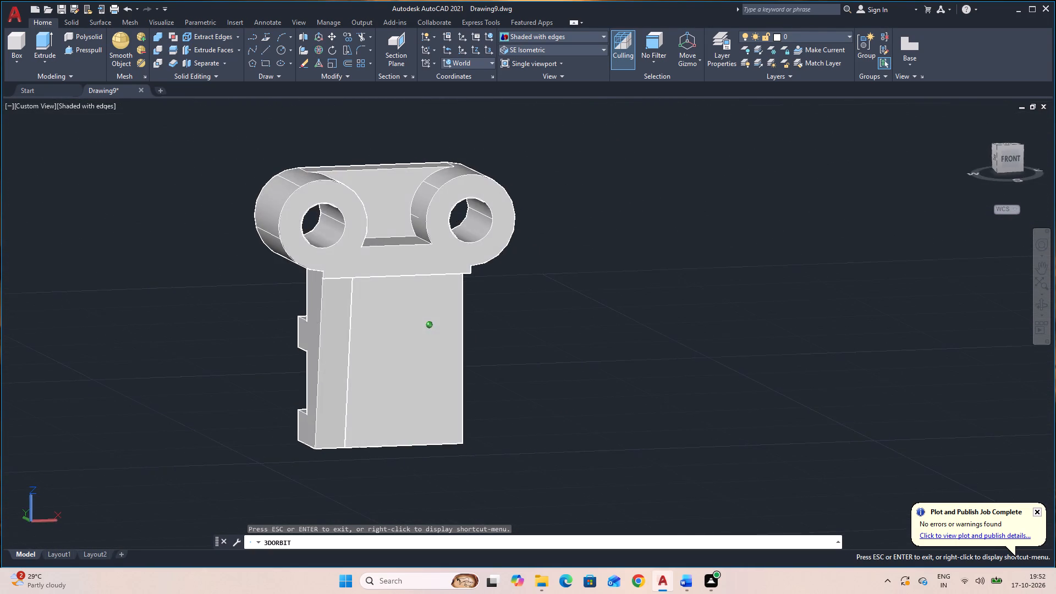
pyautogui.moveTo(641, 454); pyautogui.dragTo(443, 462)
pyautogui.click(793, 454)
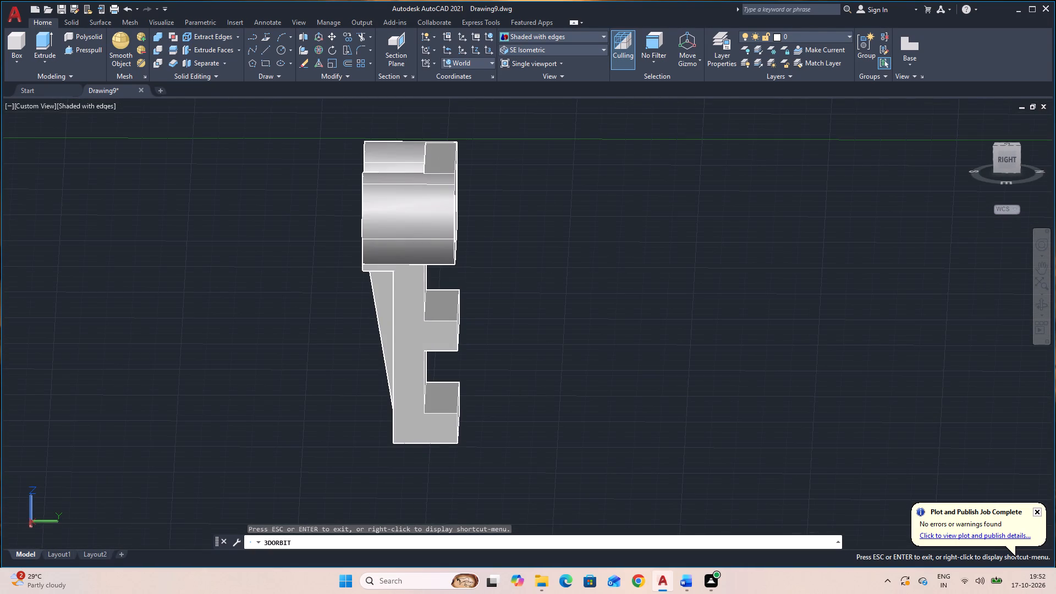
pyautogui.moveTo(668, 416); pyautogui.dragTo(582, 450)
pyautogui.moveTo(634, 409); pyautogui.dragTo(618, 436)
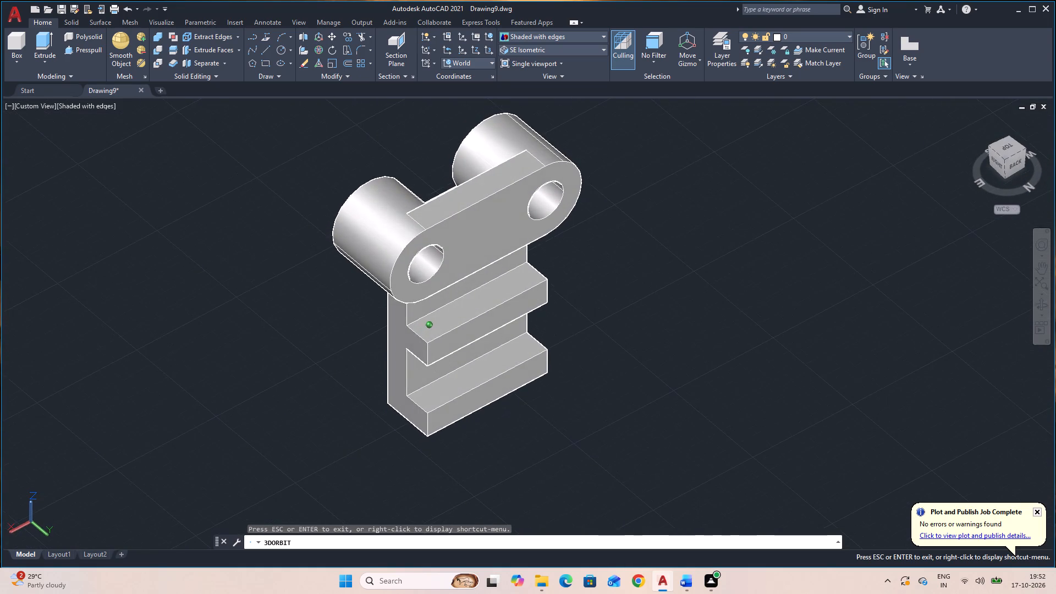
pyautogui.moveTo(616, 405); pyautogui.dragTo(604, 412)
pyautogui.moveTo(588, 402); pyautogui.dragTo(598, 411, button='middle')
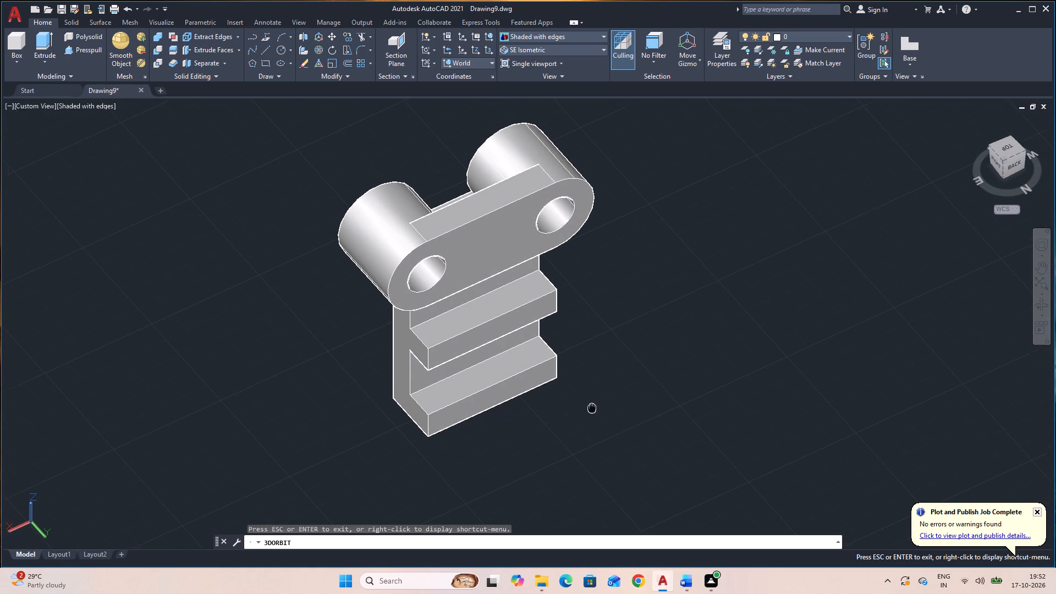
pyautogui.moveTo(598, 411); pyautogui.dragTo(609, 427, button='middle')
pyautogui.press('Escape')
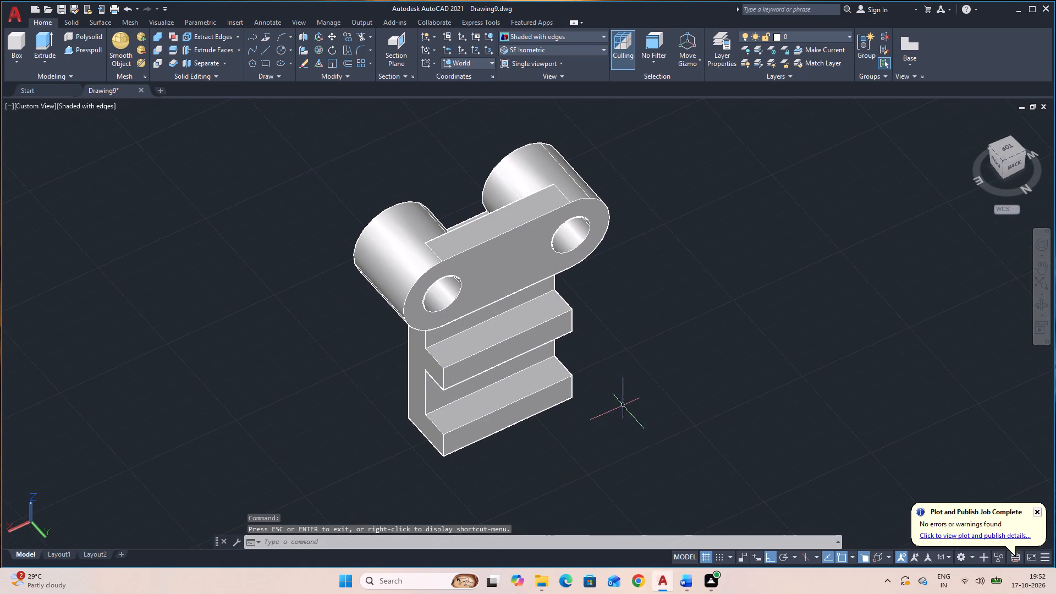
pyautogui.click(612, 399)
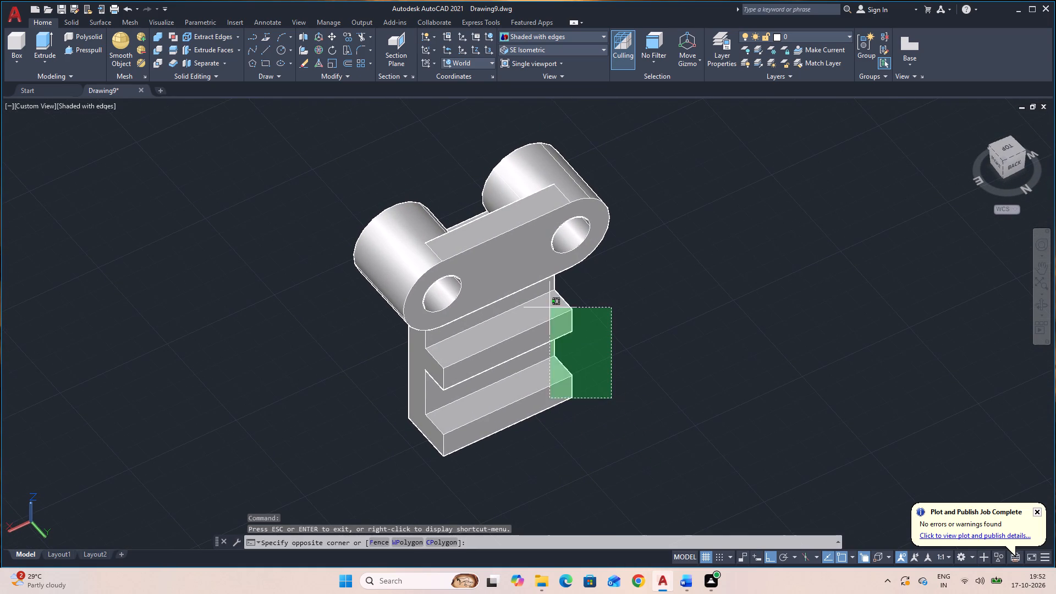
pyautogui.press('Escape')
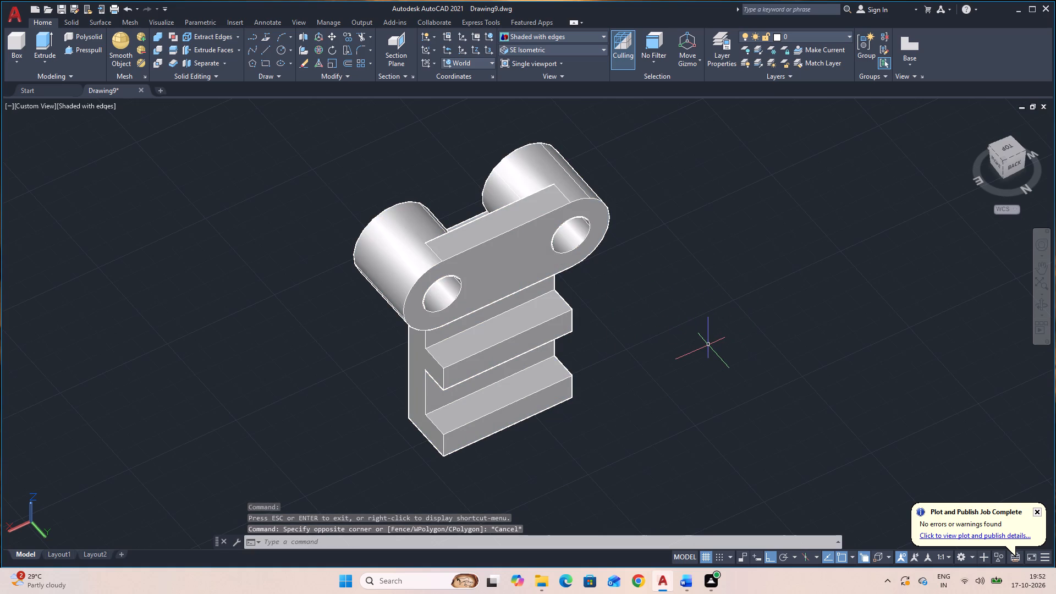
# Save the drawing in the Documents folder as 28 3DM, in AutoCAD 2018 Drawing format.
pyautogui.hotkey('ctrl', 's')
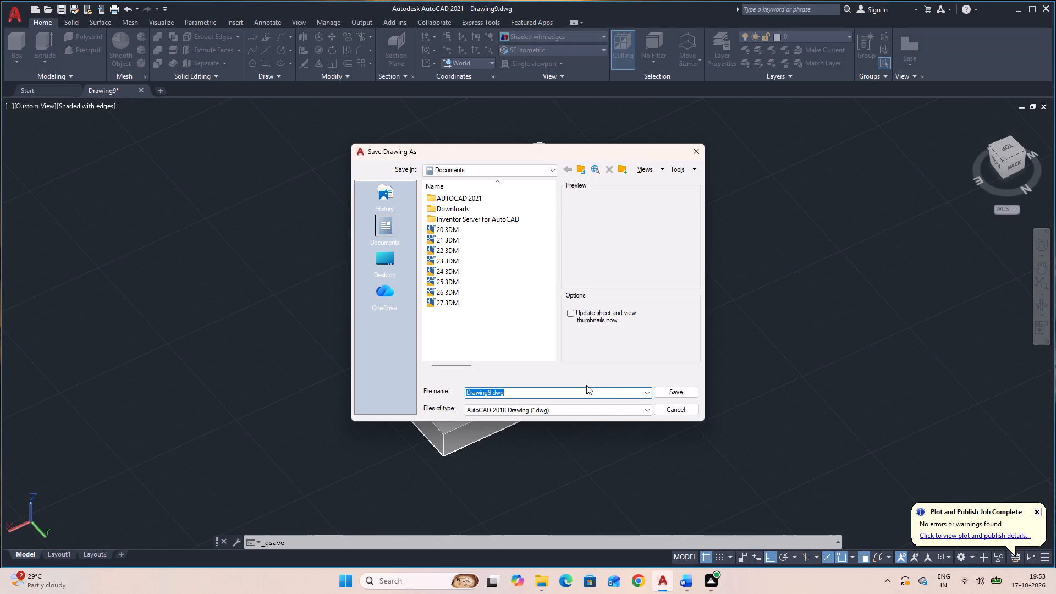
pyautogui.write('28')
pyautogui.press('space')
pyautogui.press('3')
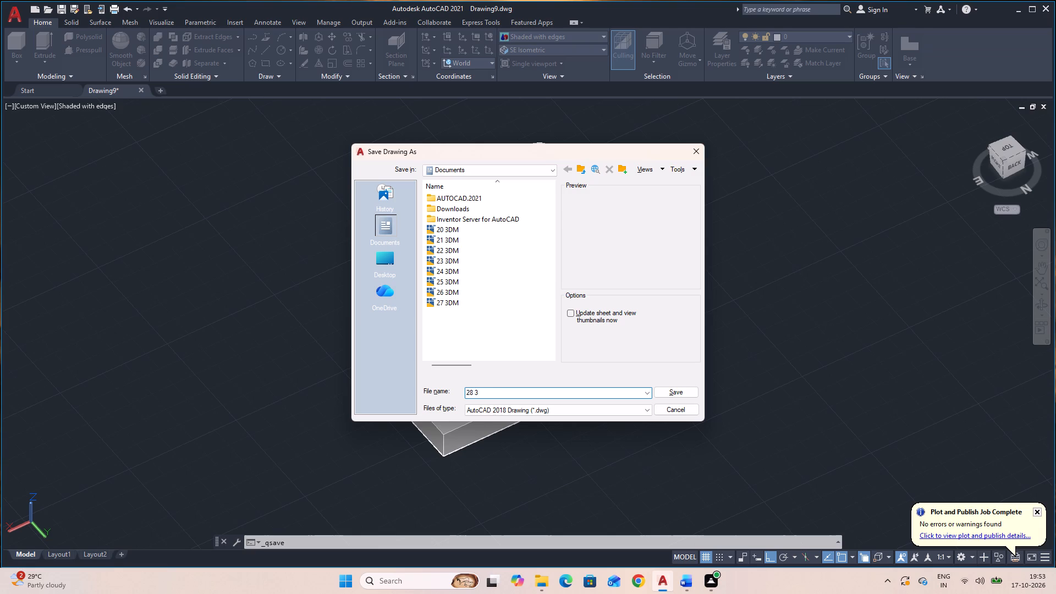
pyautogui.press('d')
pyautogui.press('m')
pyautogui.click(687, 394)
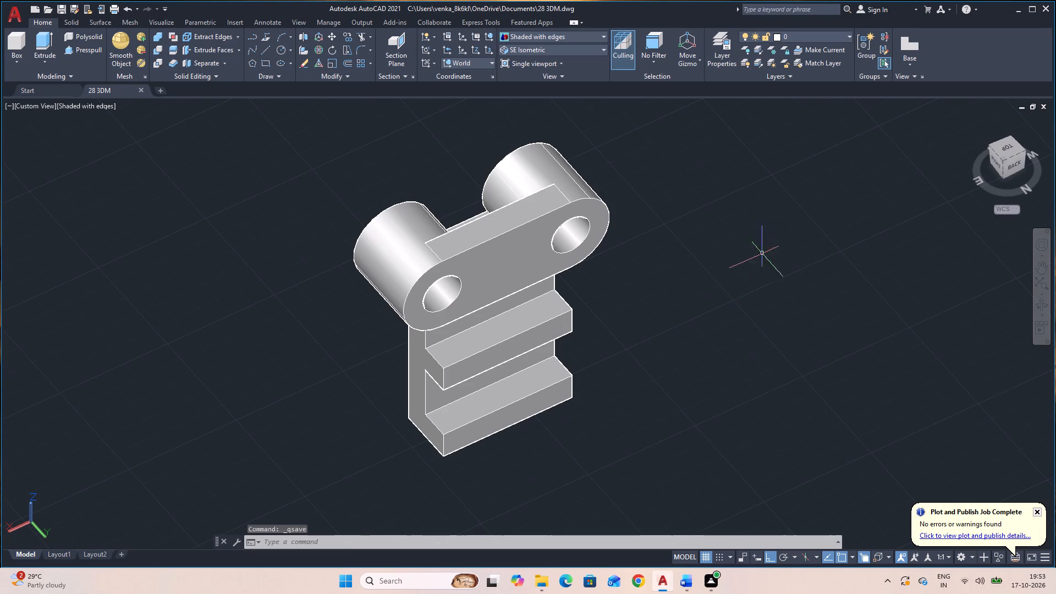
# Delete the default viewport from the Layout1 sheet.
pyautogui.moveTo(700, 323); pyautogui.dragTo(694, 359, button='middle')
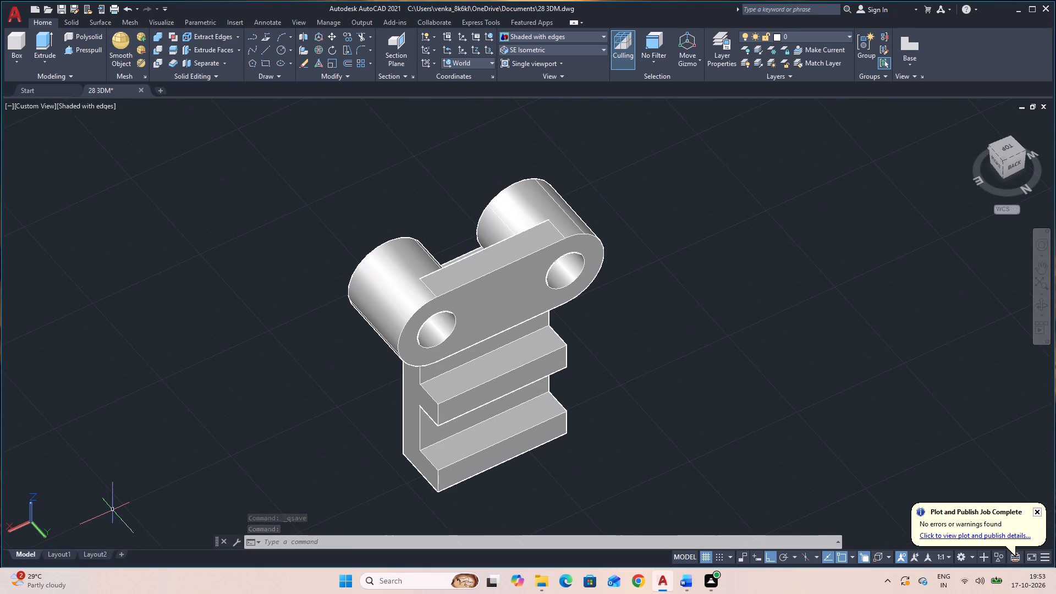
pyautogui.click(61, 553)
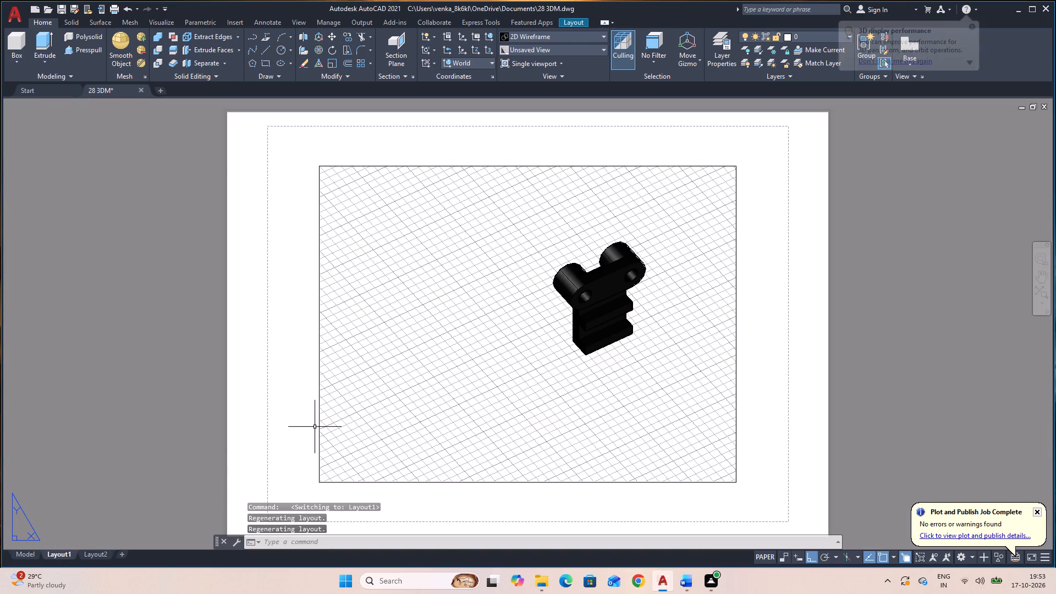
pyautogui.click(348, 420)
pyautogui.click(293, 421)
pyautogui.press('Delete')
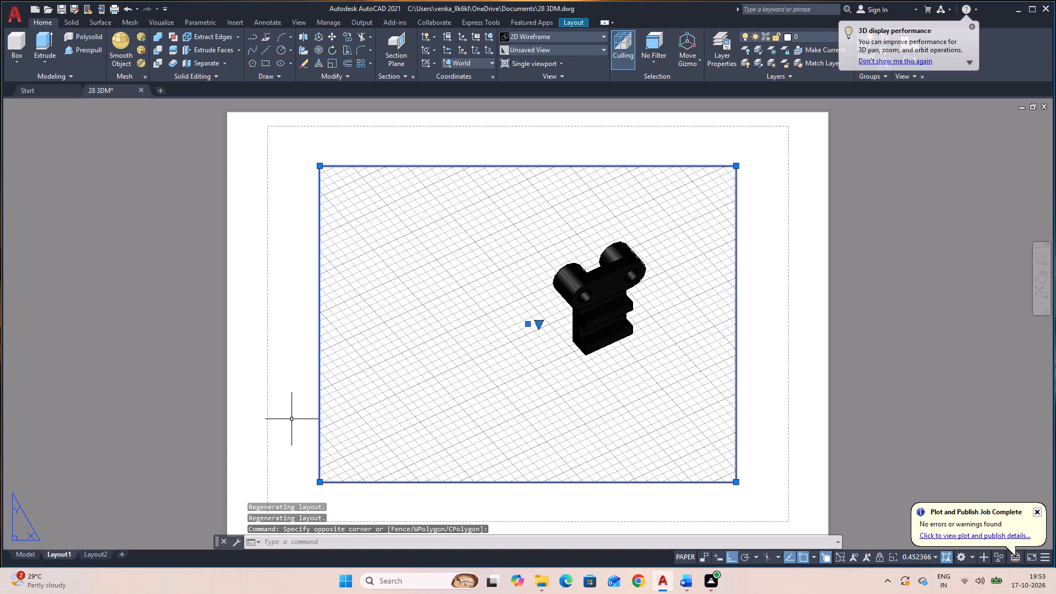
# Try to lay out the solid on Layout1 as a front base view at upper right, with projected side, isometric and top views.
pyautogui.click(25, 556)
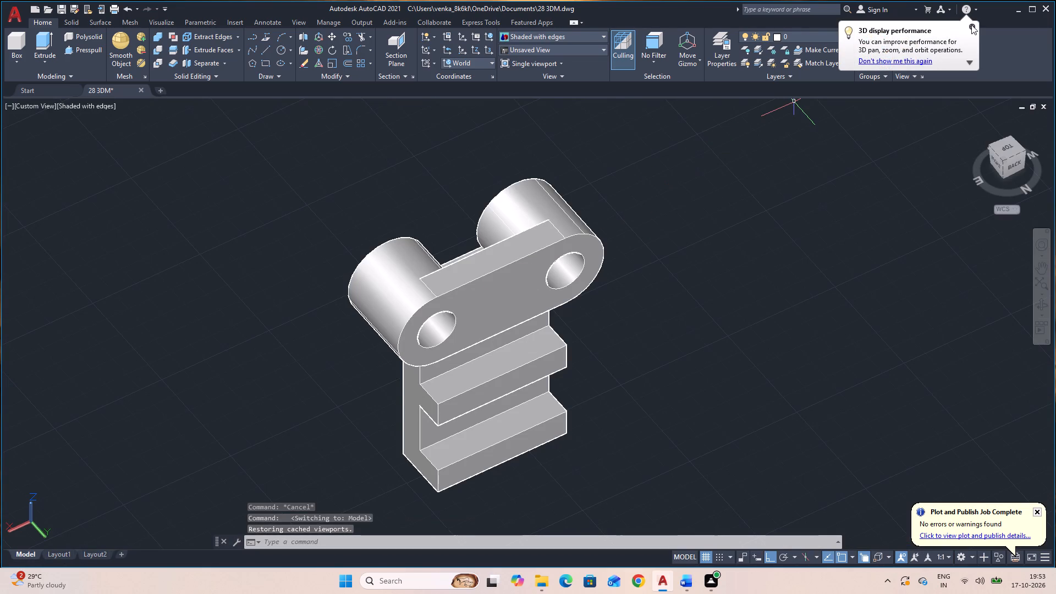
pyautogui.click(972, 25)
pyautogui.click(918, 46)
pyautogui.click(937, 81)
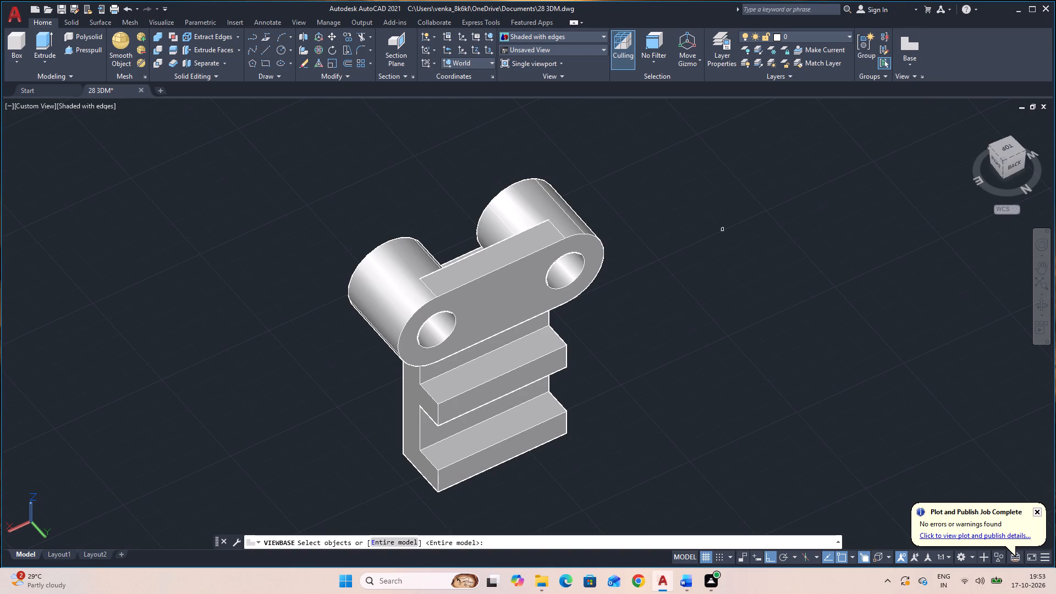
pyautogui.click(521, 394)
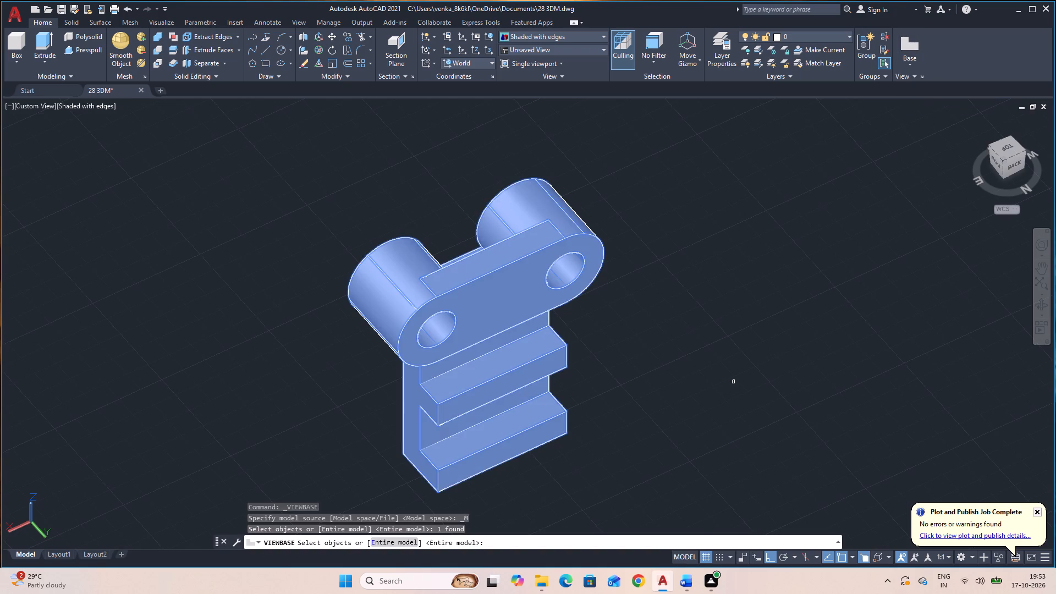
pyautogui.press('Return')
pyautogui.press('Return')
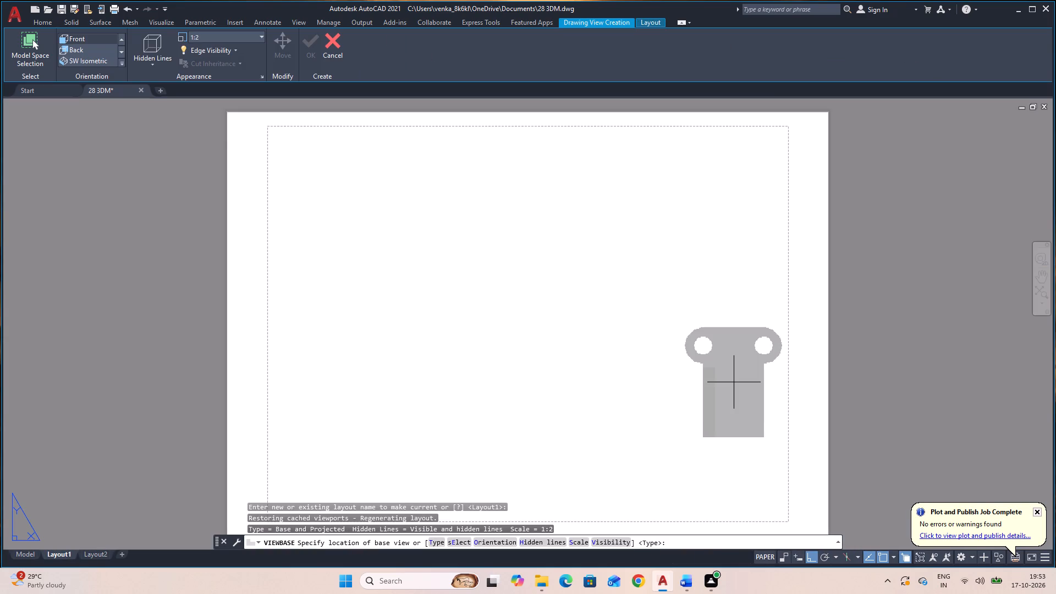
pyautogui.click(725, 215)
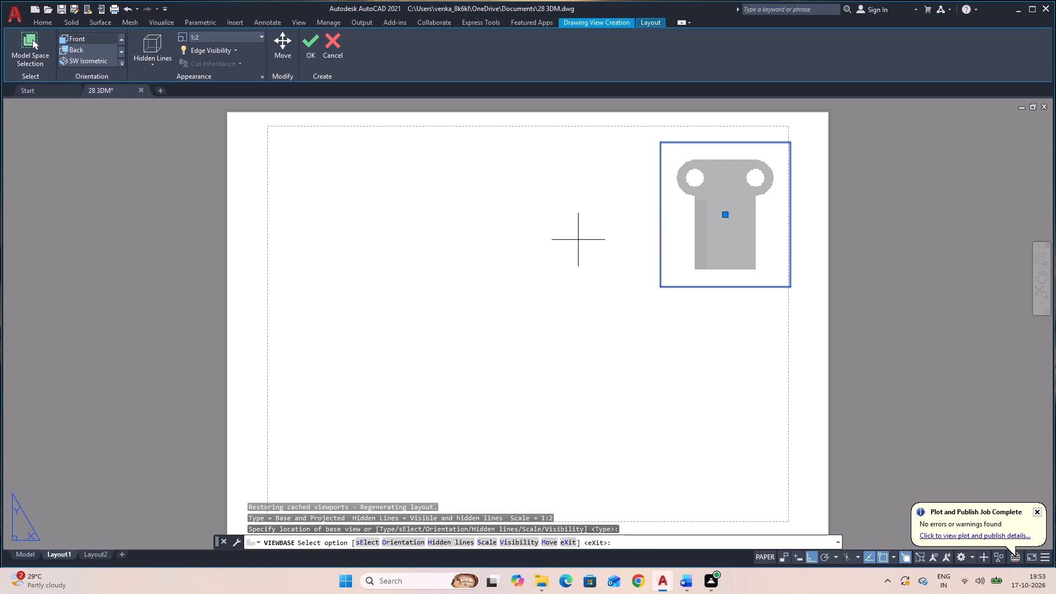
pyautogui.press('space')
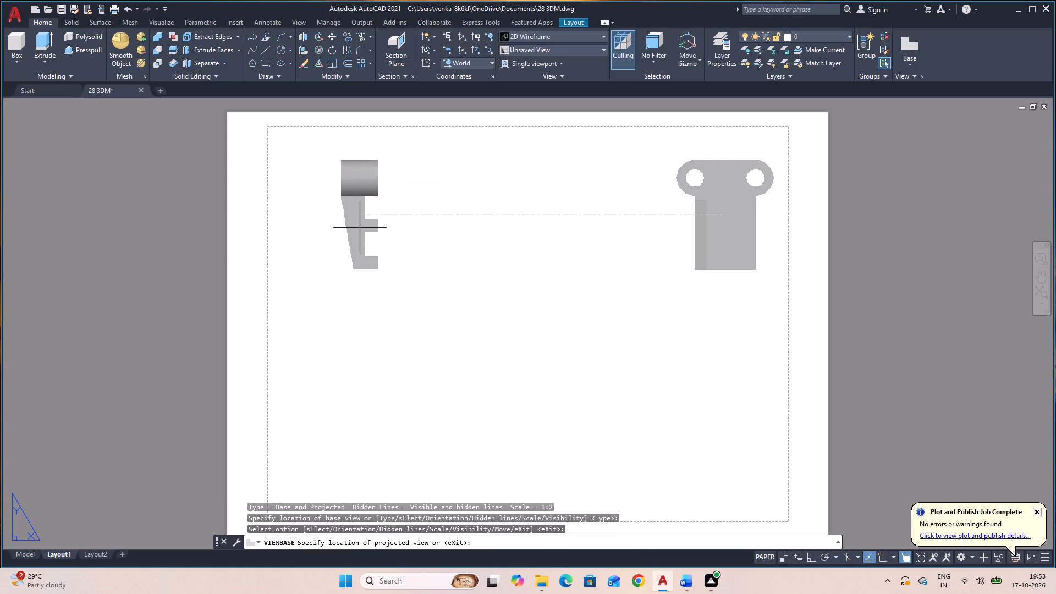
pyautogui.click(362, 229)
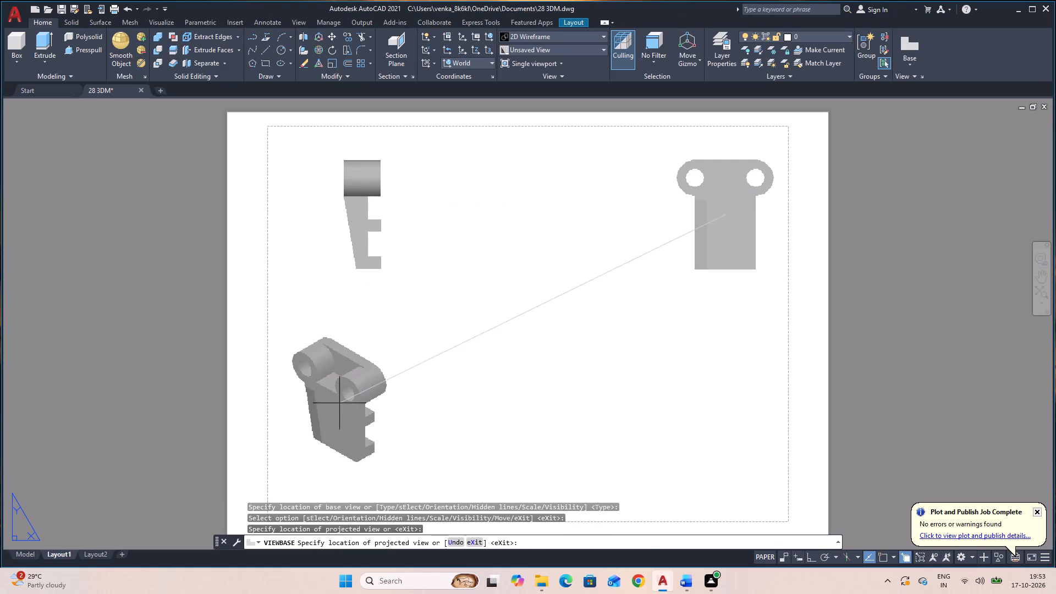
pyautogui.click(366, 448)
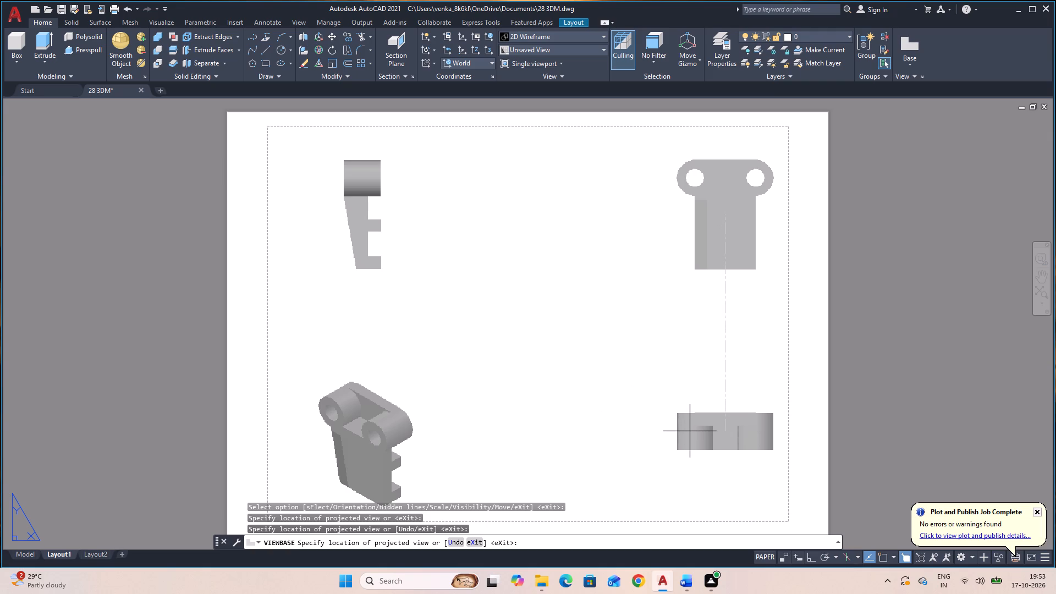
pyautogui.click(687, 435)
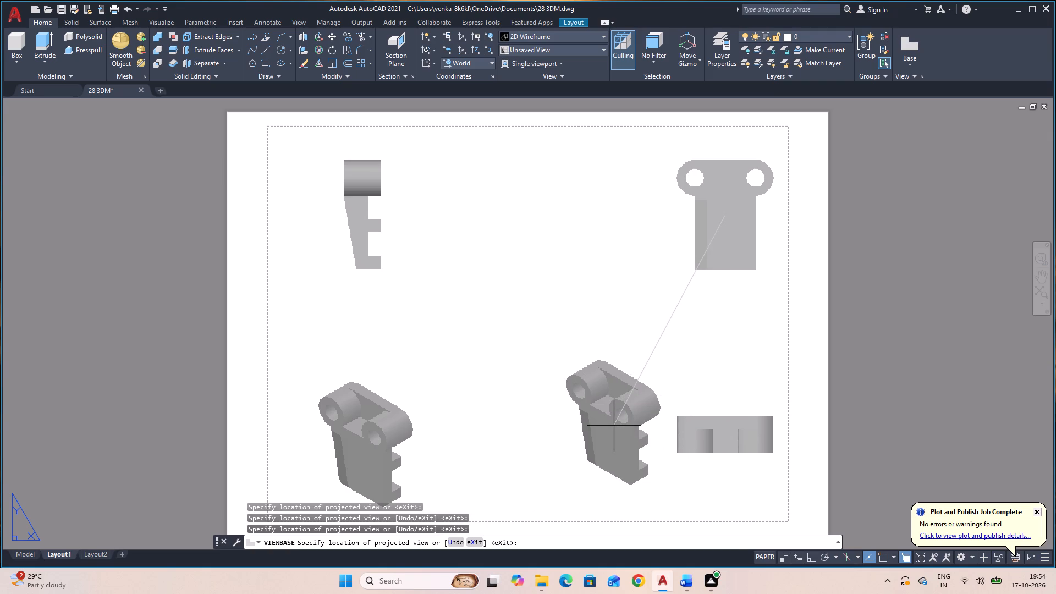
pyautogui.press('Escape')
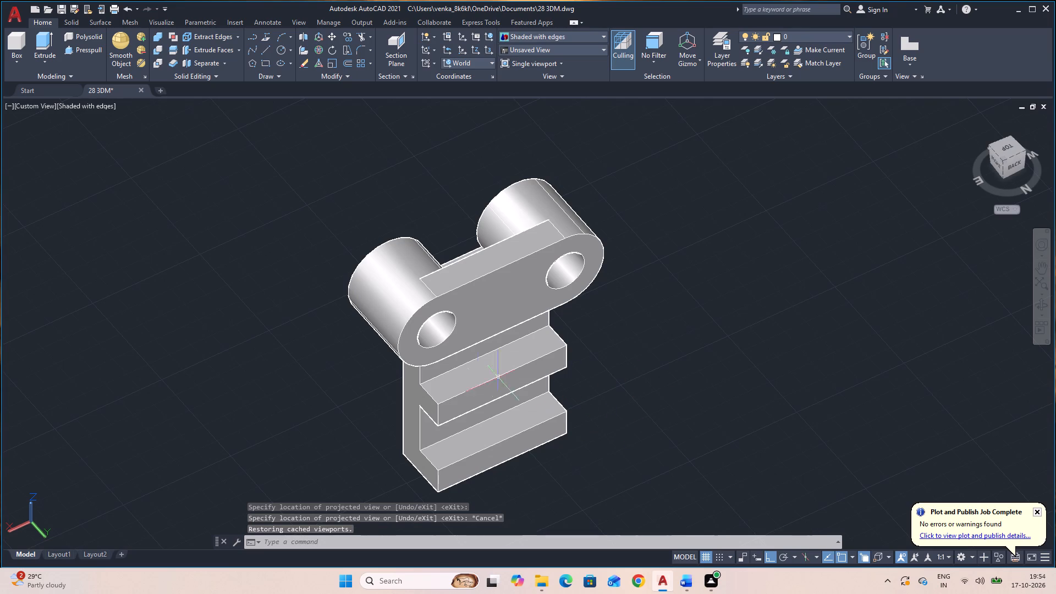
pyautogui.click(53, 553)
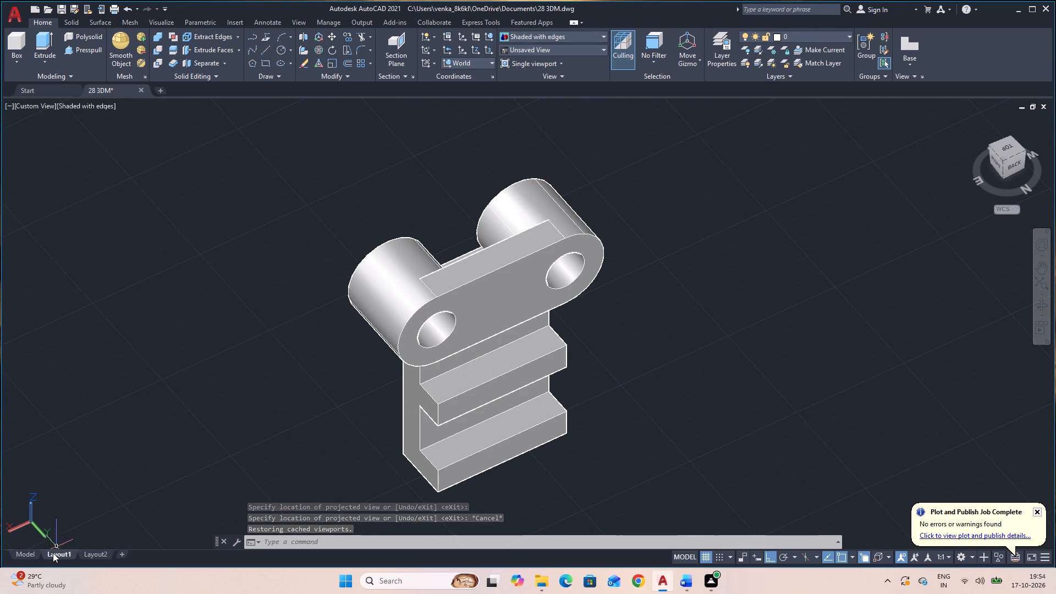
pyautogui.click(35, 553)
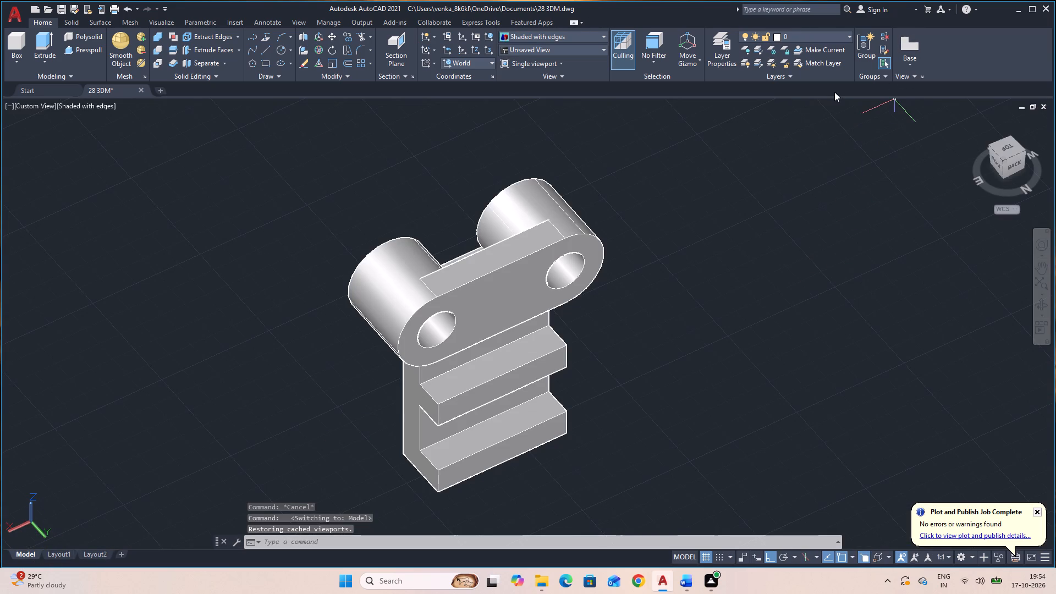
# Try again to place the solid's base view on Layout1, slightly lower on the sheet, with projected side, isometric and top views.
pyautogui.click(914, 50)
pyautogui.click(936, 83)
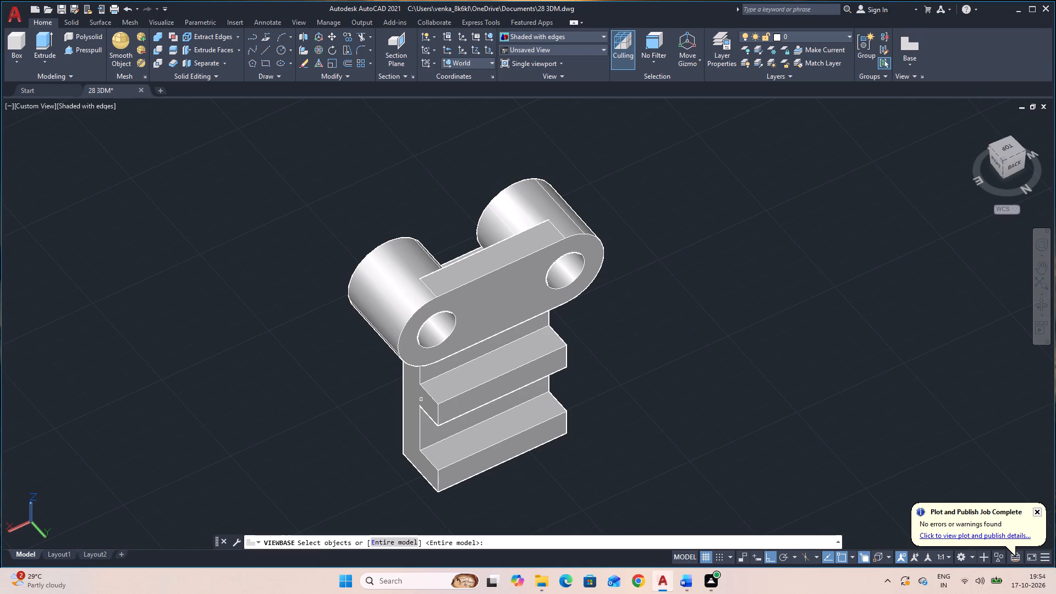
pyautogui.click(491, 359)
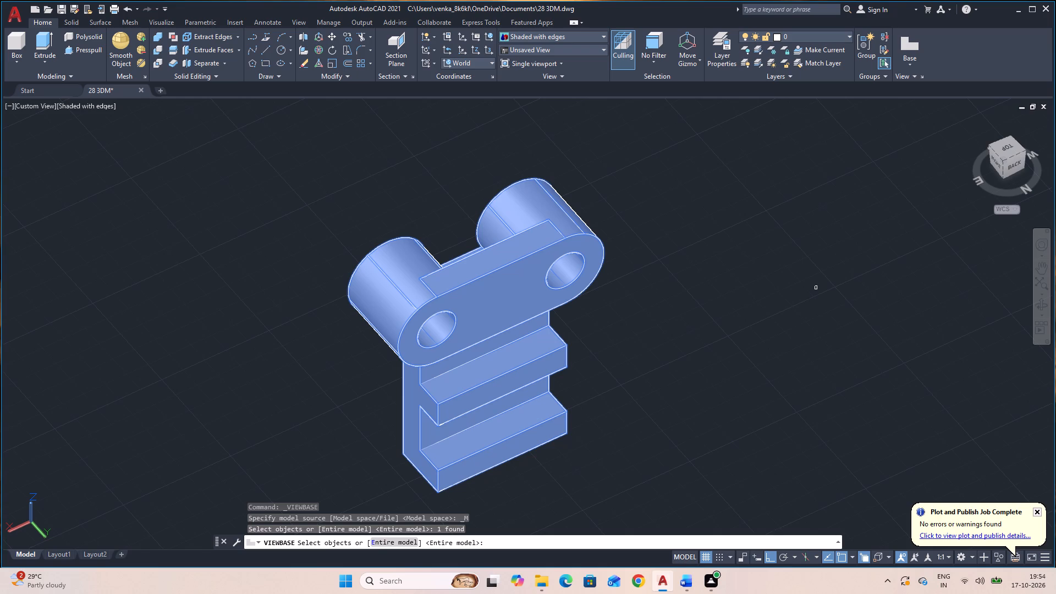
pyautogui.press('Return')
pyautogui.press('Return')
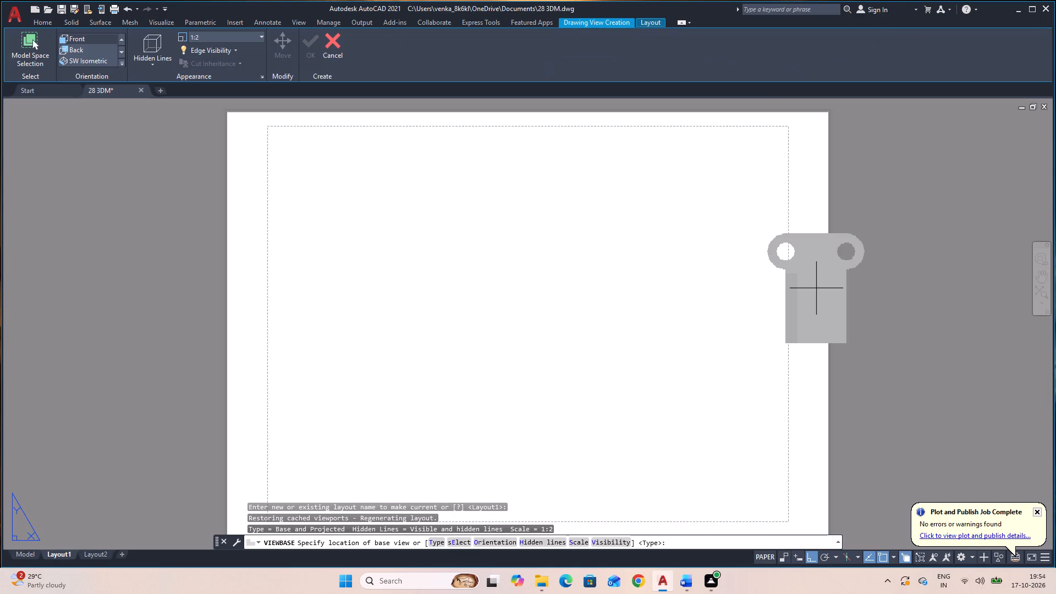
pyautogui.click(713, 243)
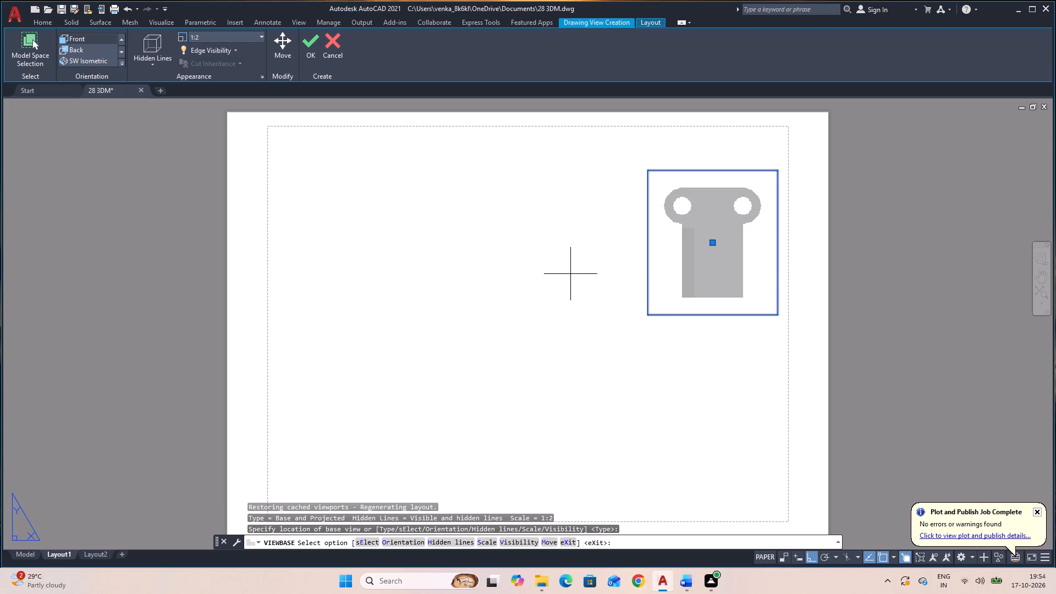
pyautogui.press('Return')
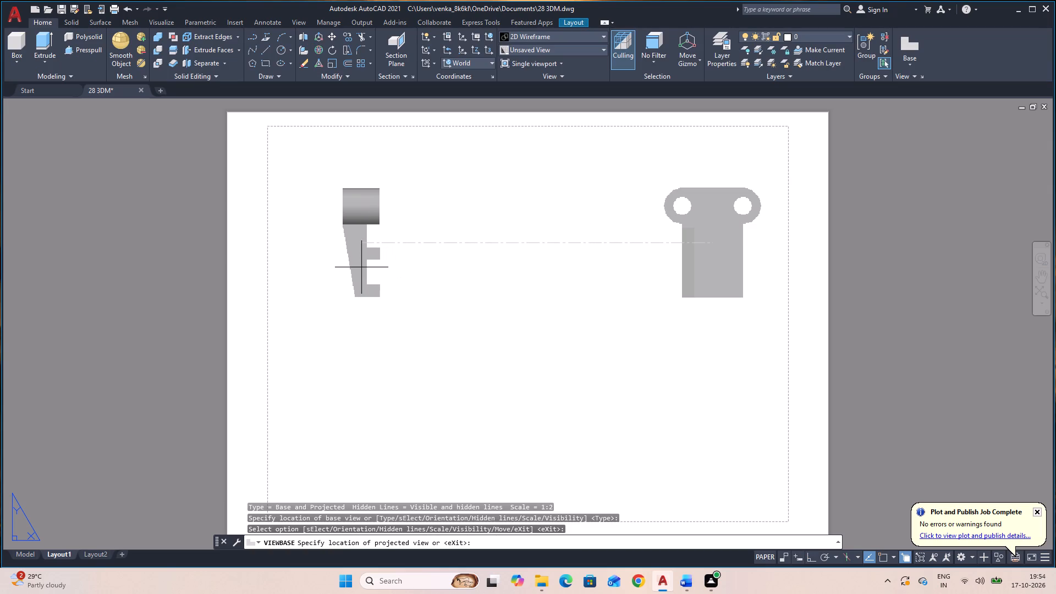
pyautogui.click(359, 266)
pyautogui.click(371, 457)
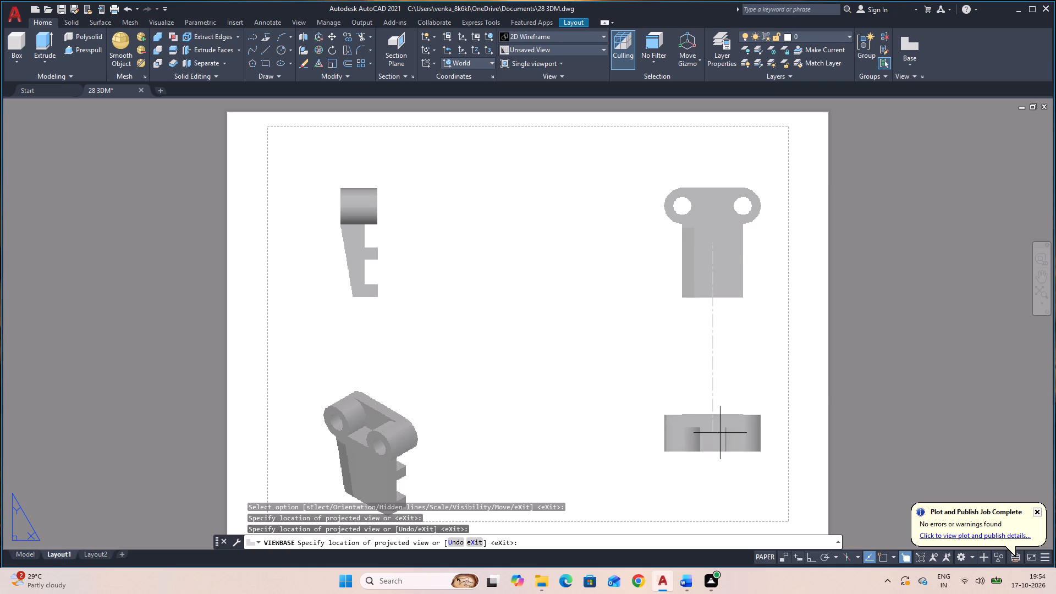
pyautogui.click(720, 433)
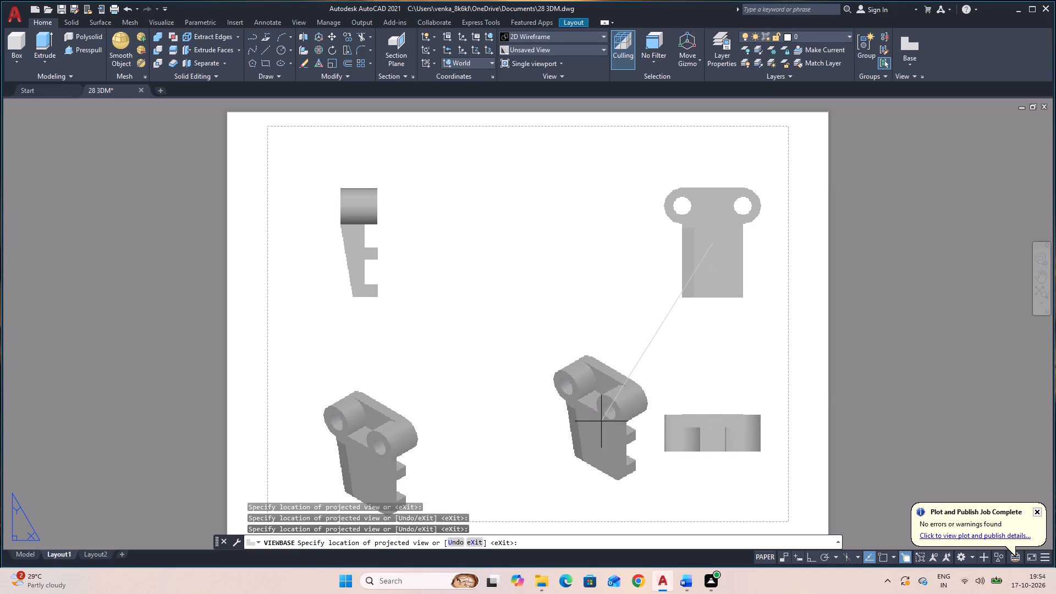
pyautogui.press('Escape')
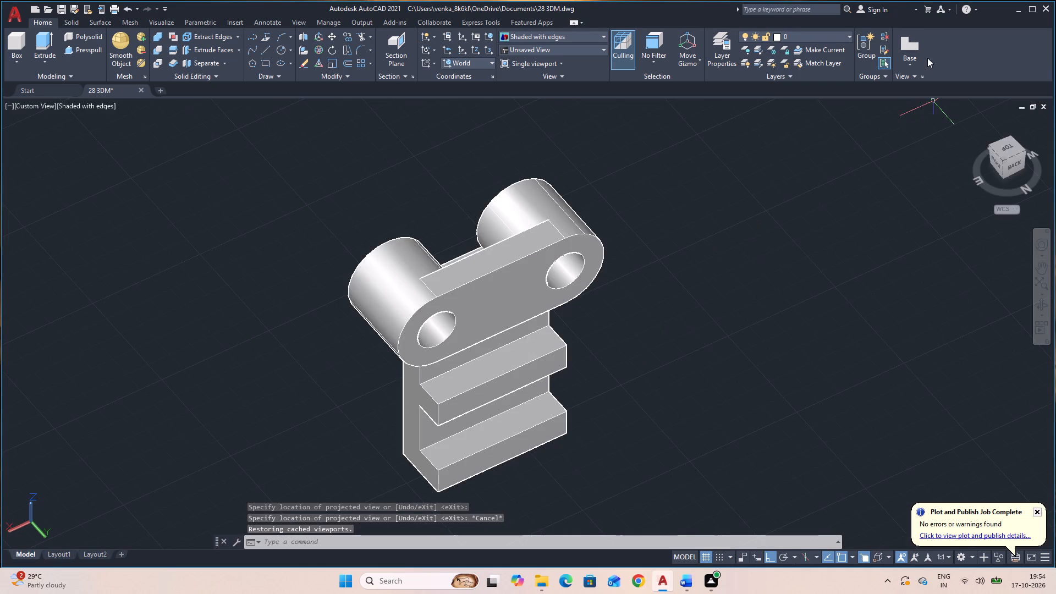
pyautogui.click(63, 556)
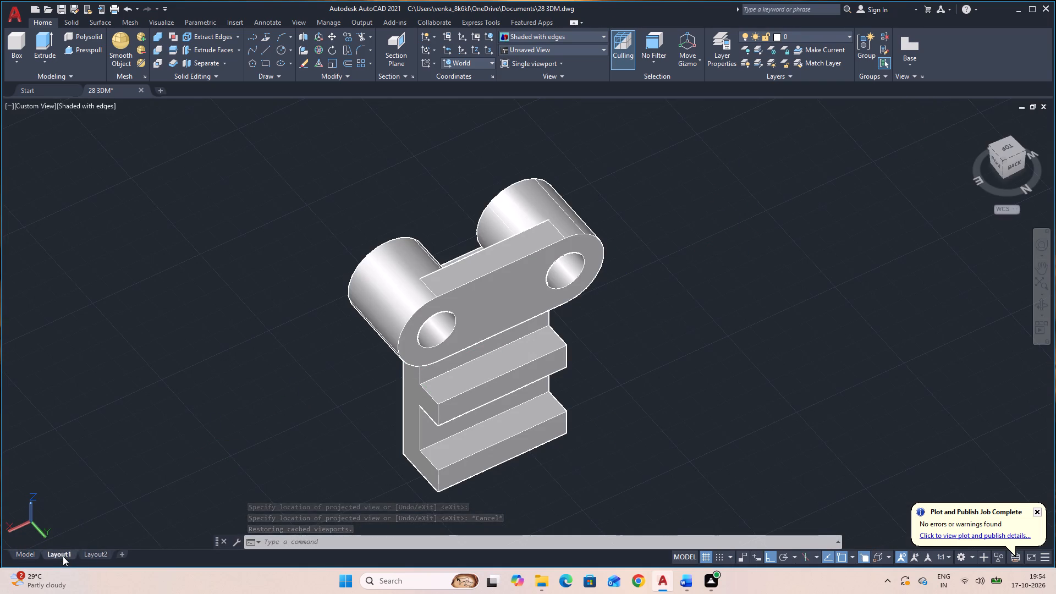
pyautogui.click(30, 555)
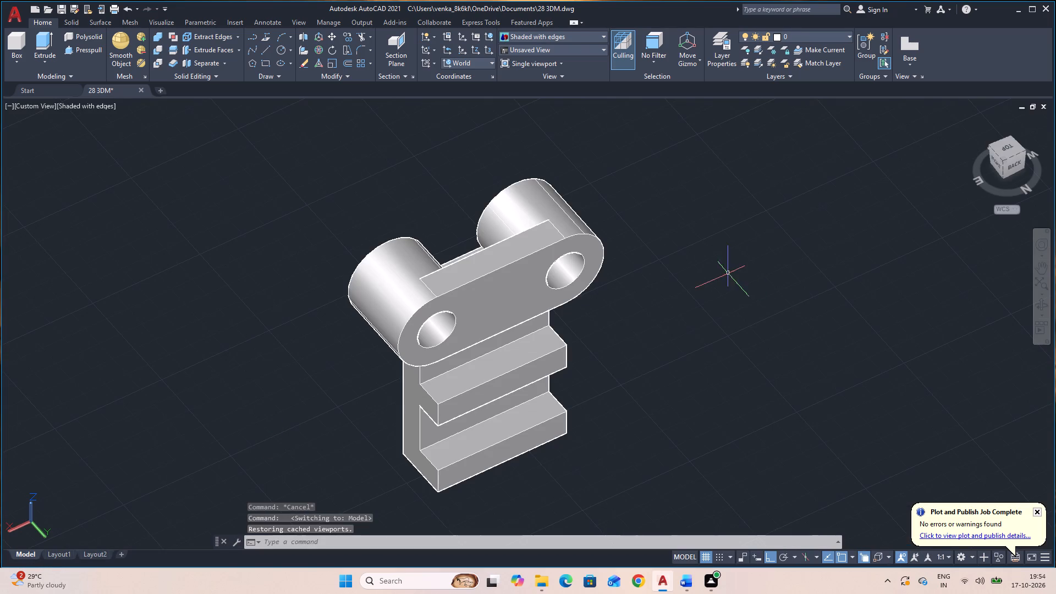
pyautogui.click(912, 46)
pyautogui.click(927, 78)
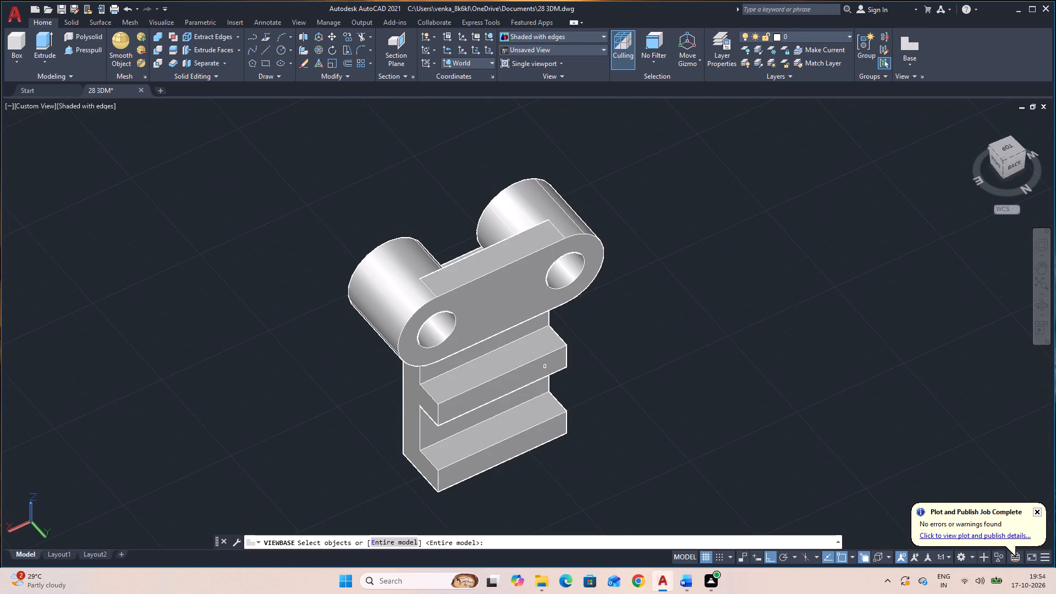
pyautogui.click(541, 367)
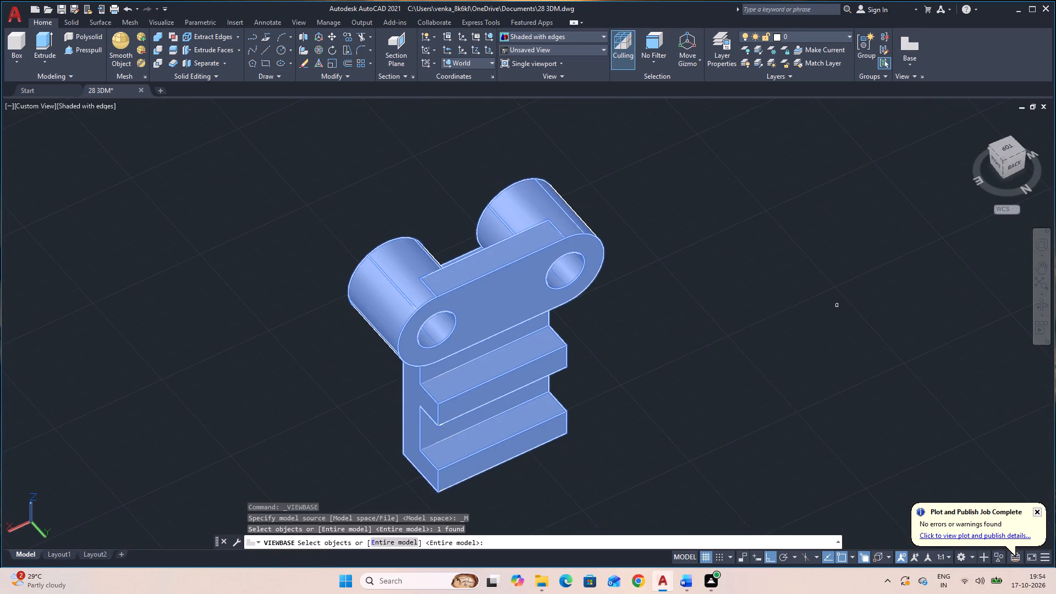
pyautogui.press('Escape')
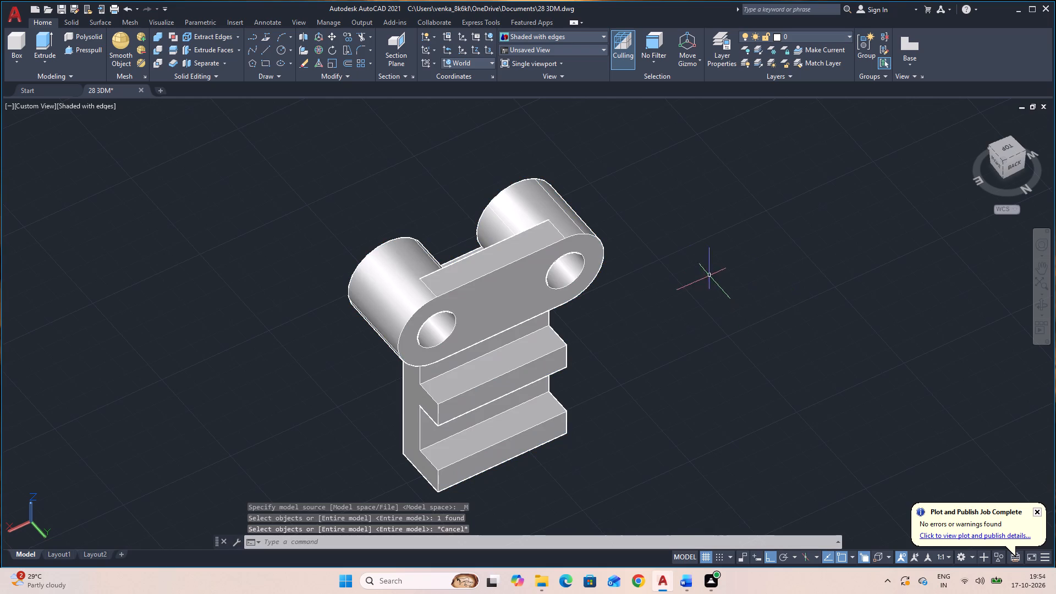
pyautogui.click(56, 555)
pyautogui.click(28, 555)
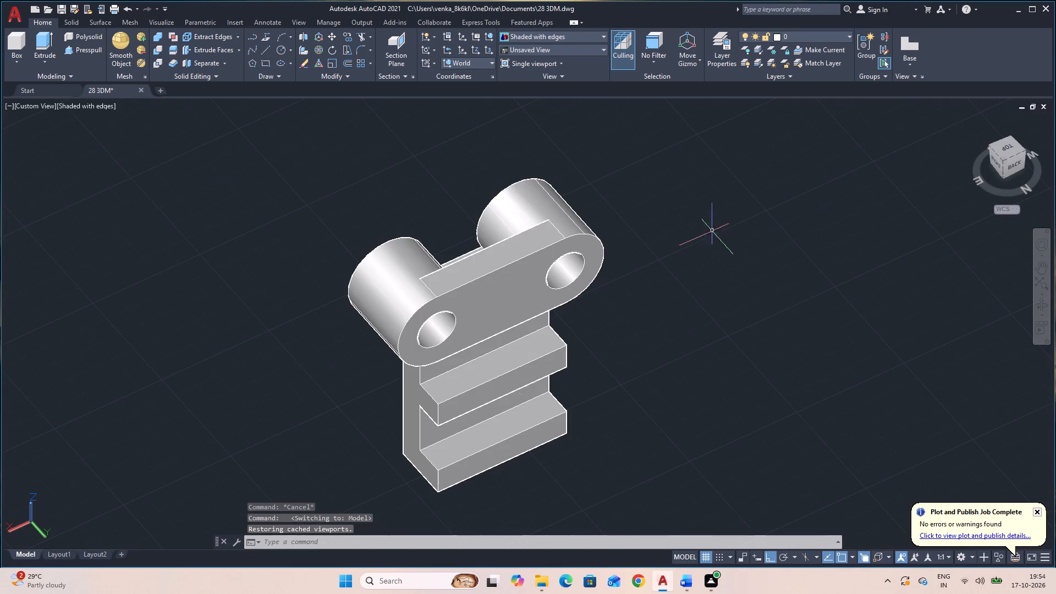
# Place the solid's front base view at the upper right of Layout1's sheet, with projected side, isometric and top views.
pyautogui.click(903, 61)
pyautogui.click(919, 78)
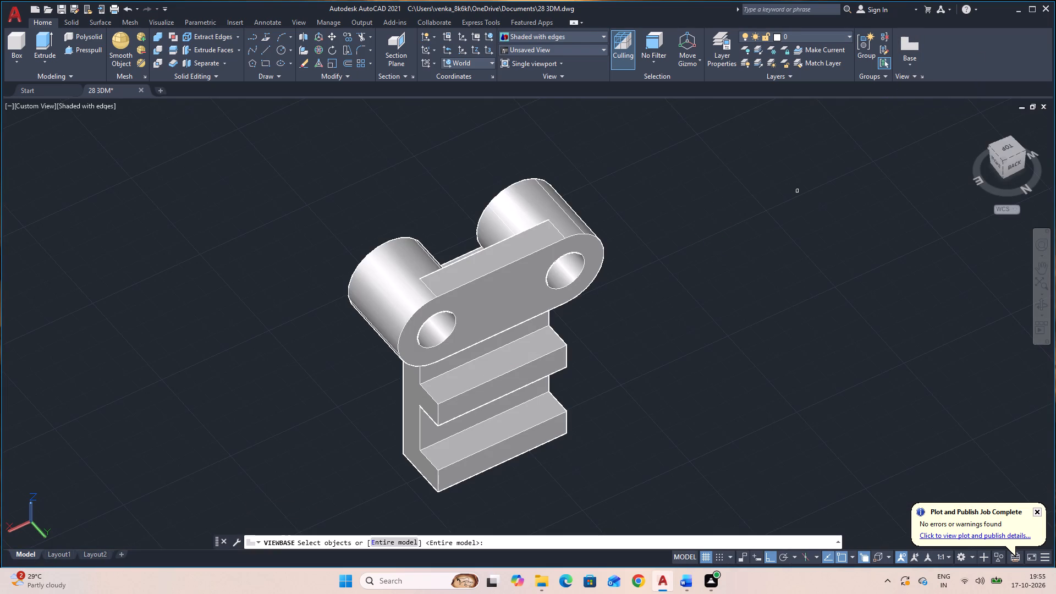
pyautogui.click(509, 323)
pyautogui.press('Return')
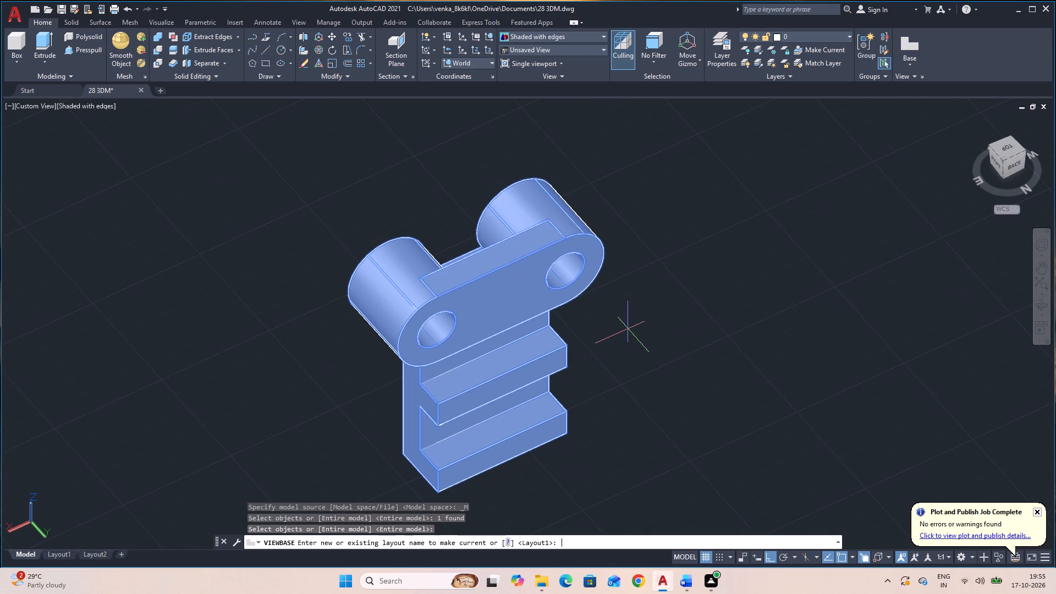
pyautogui.press('Return')
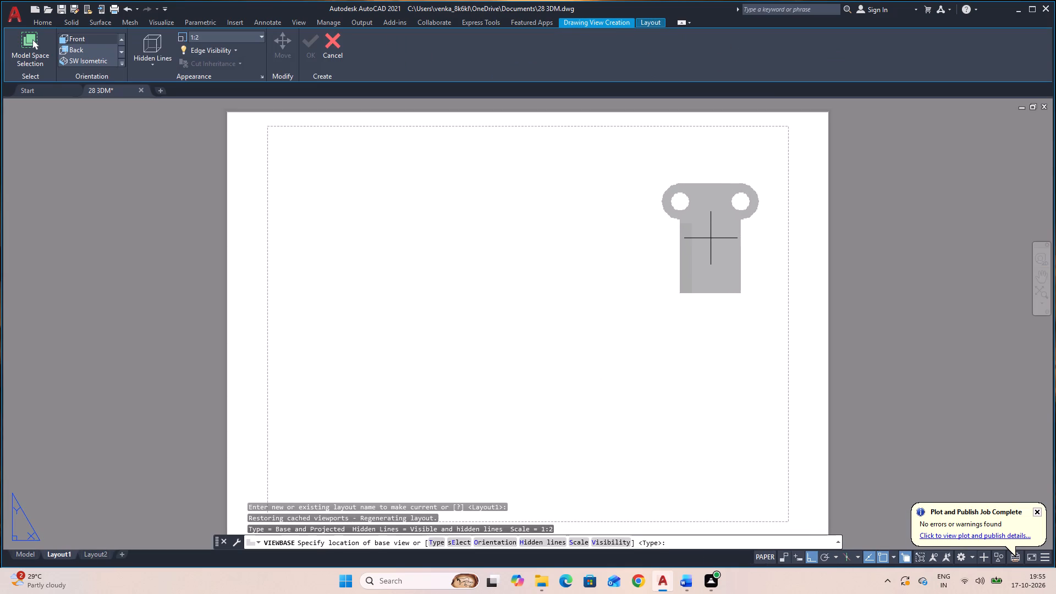
pyautogui.click(713, 236)
pyautogui.press('space')
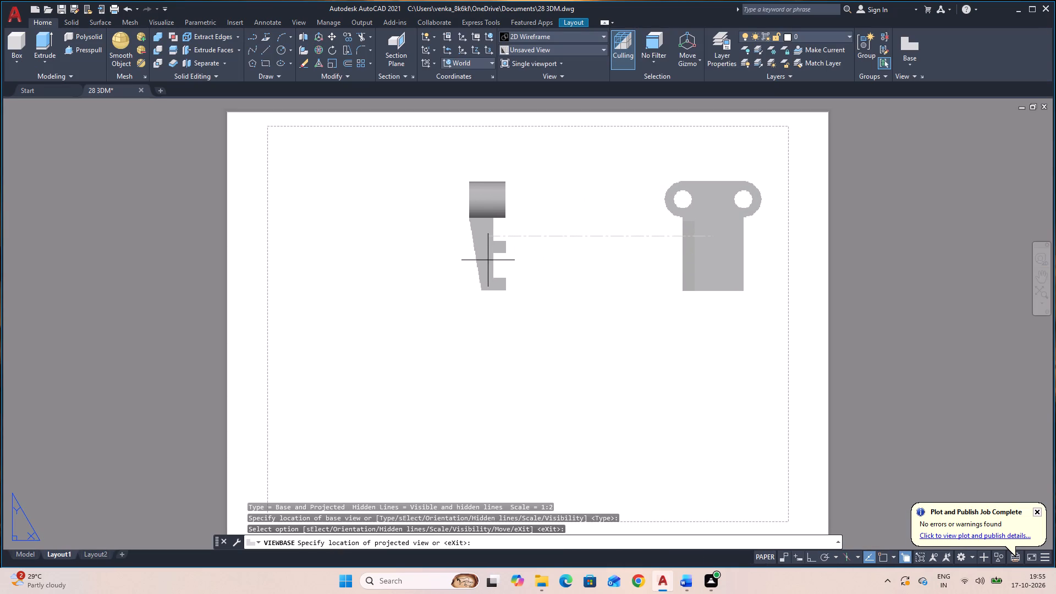
pyautogui.click(411, 266)
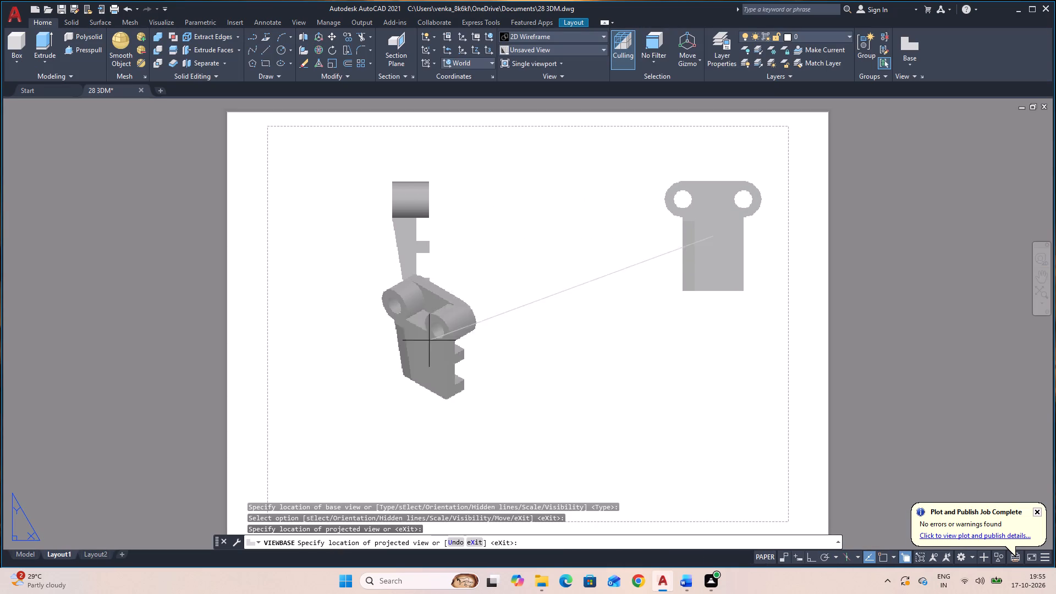
pyautogui.click(427, 441)
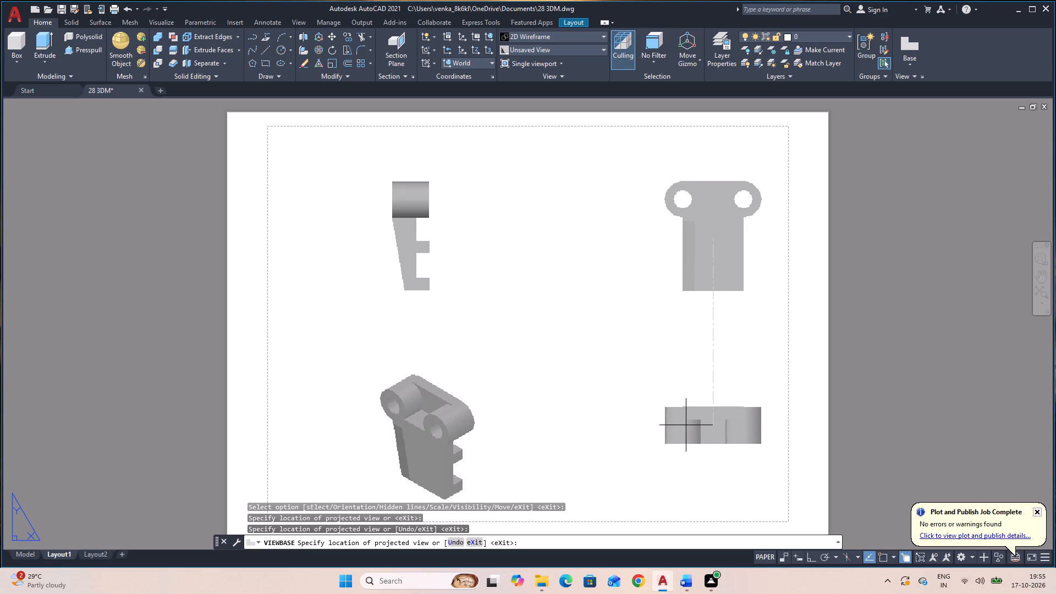
pyautogui.click(689, 432)
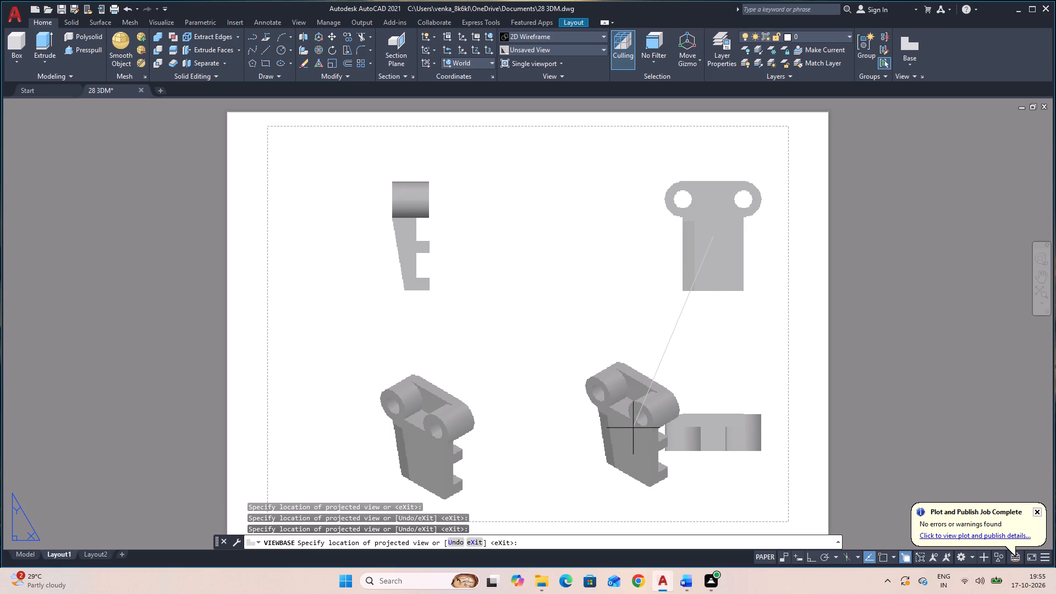
pyautogui.press('Return')
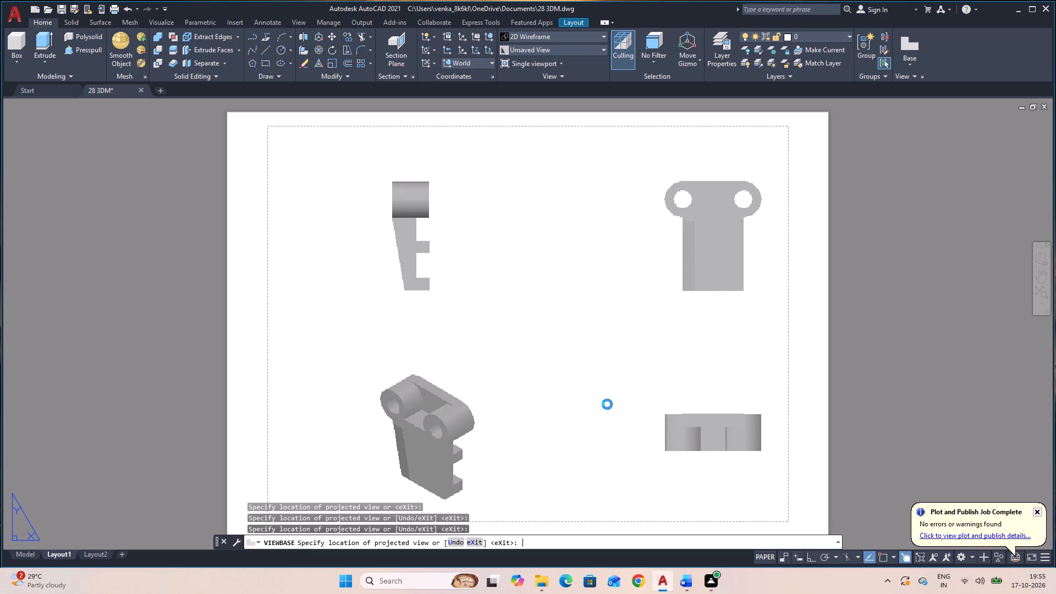
# Change the isometric view's display style to shaded with visible lines.
pyautogui.doubleClick(444, 419)
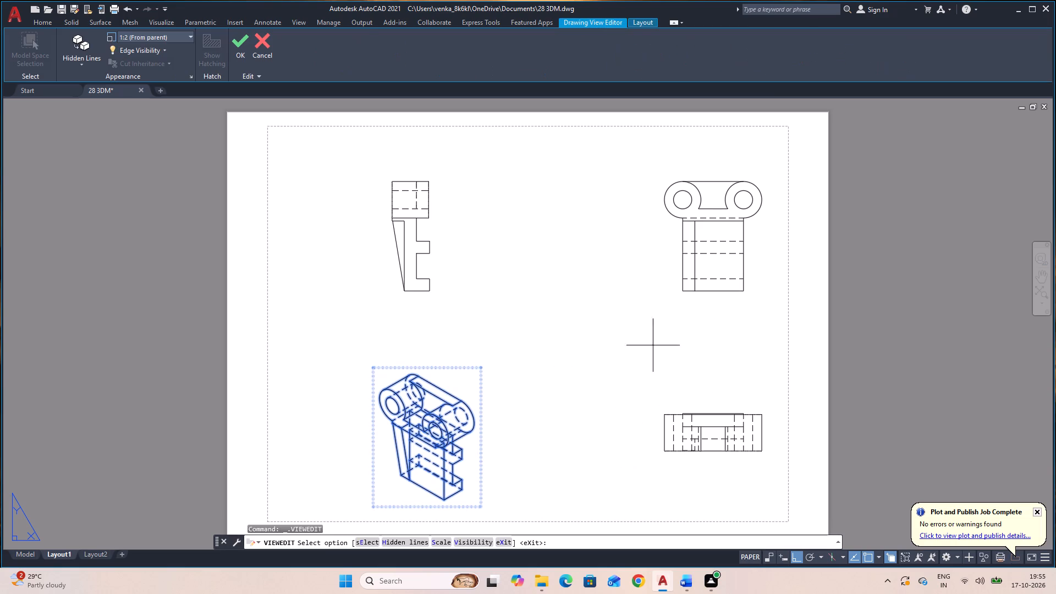
pyautogui.click(76, 57)
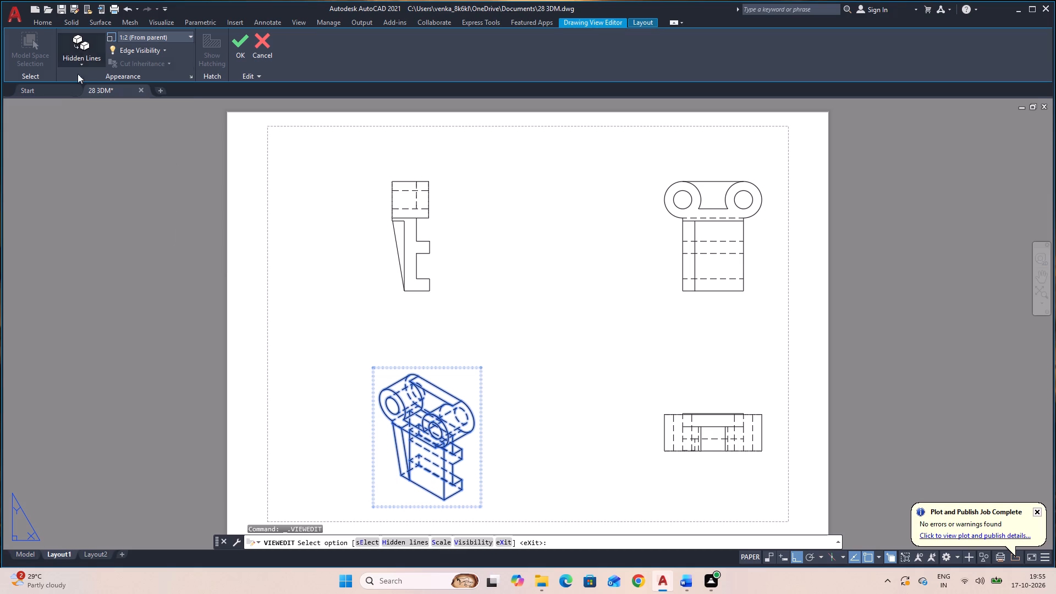
pyautogui.click(108, 146)
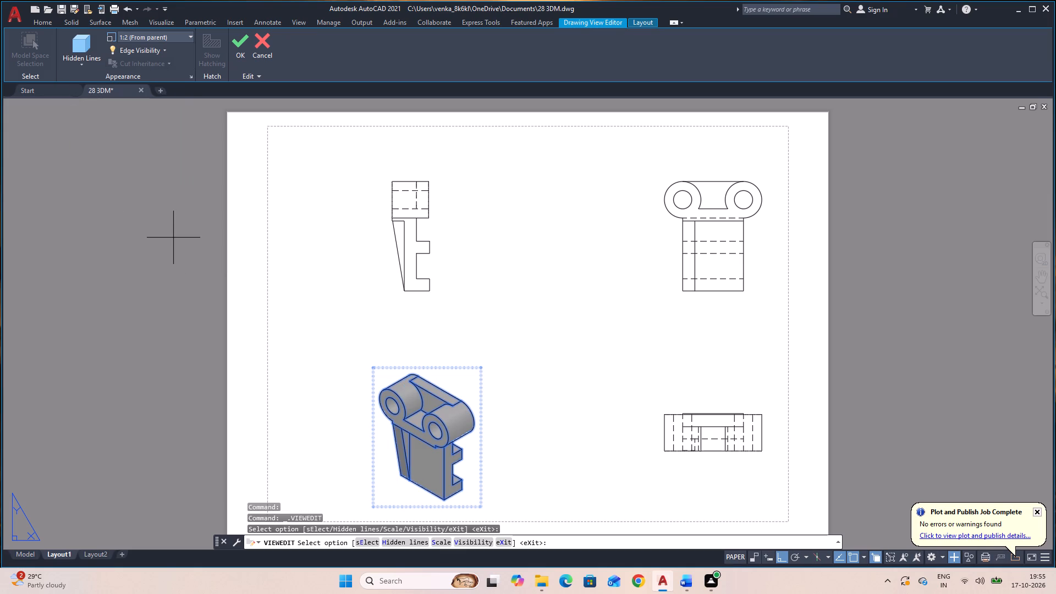
pyautogui.press('Escape')
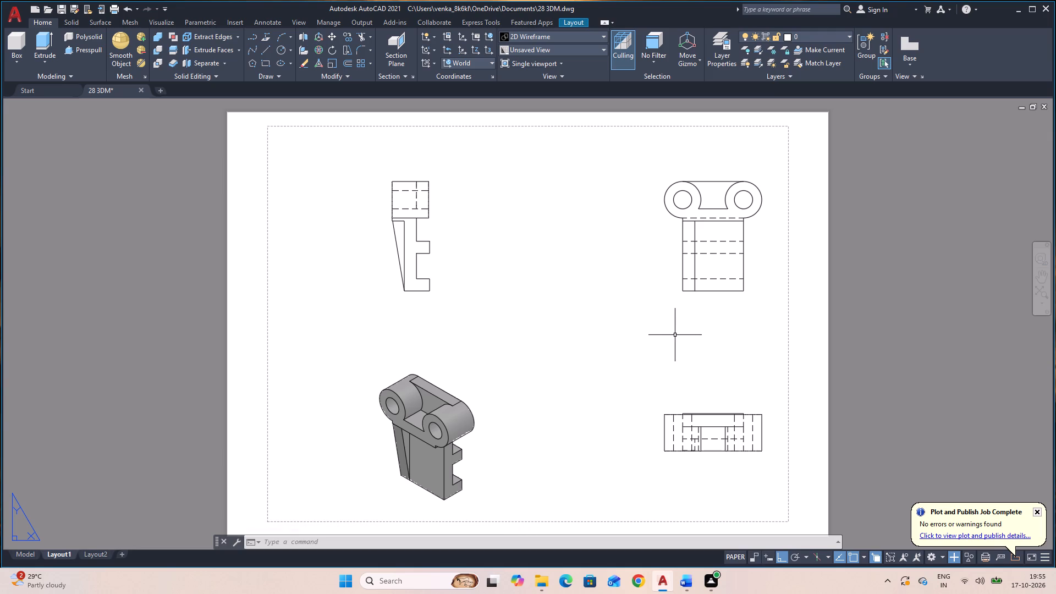
# Add aligned dimensions to the front view for the plate's bottom width and the height from its base to the left hole's centre.
pyautogui.write('DAL')
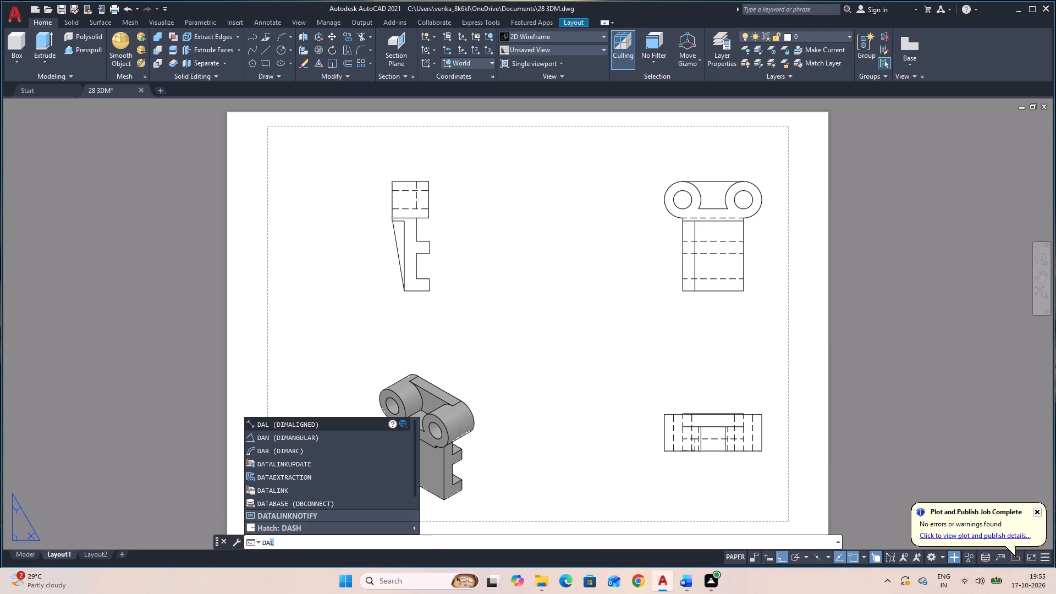
pyautogui.press('space')
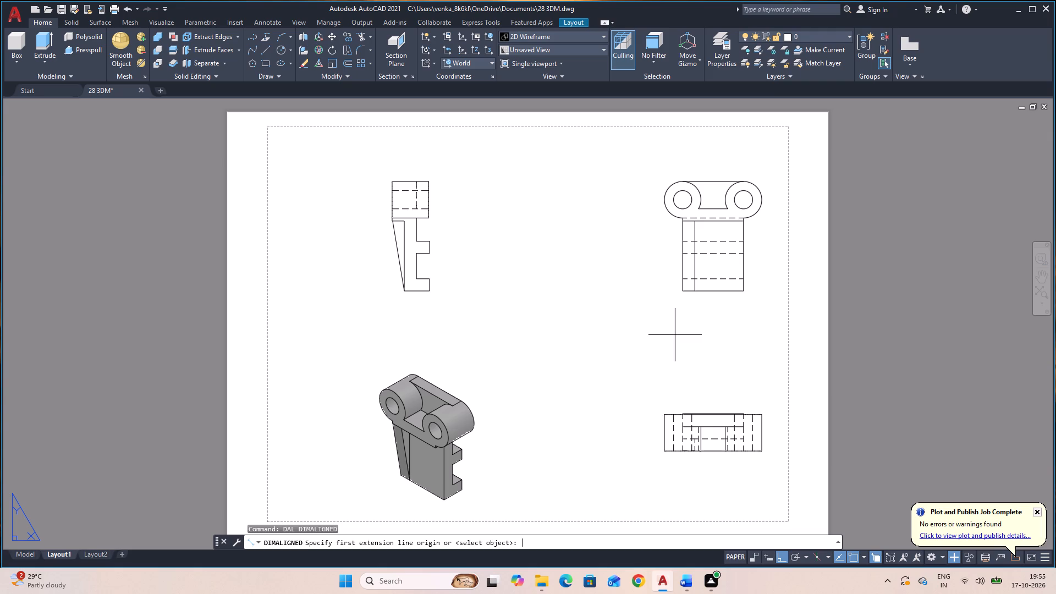
pyautogui.click(681, 294)
pyautogui.click(746, 293)
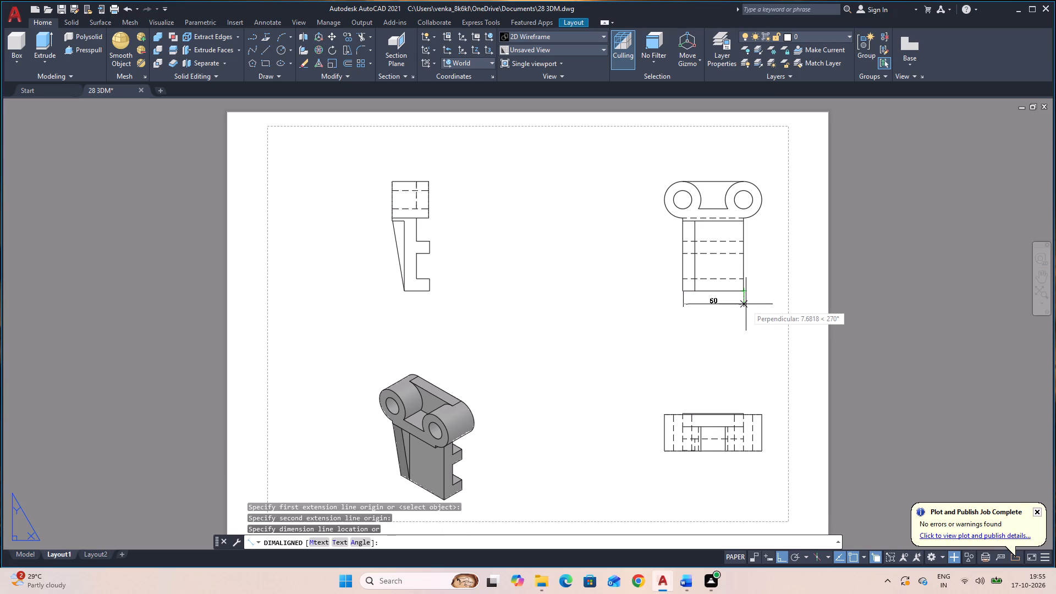
pyautogui.click(746, 304)
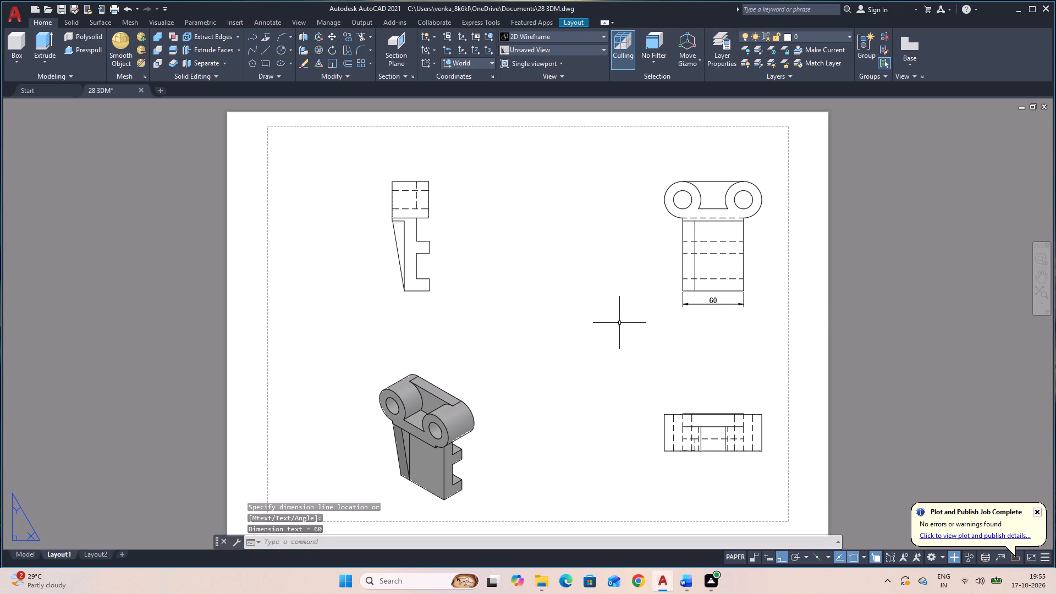
pyautogui.press('space')
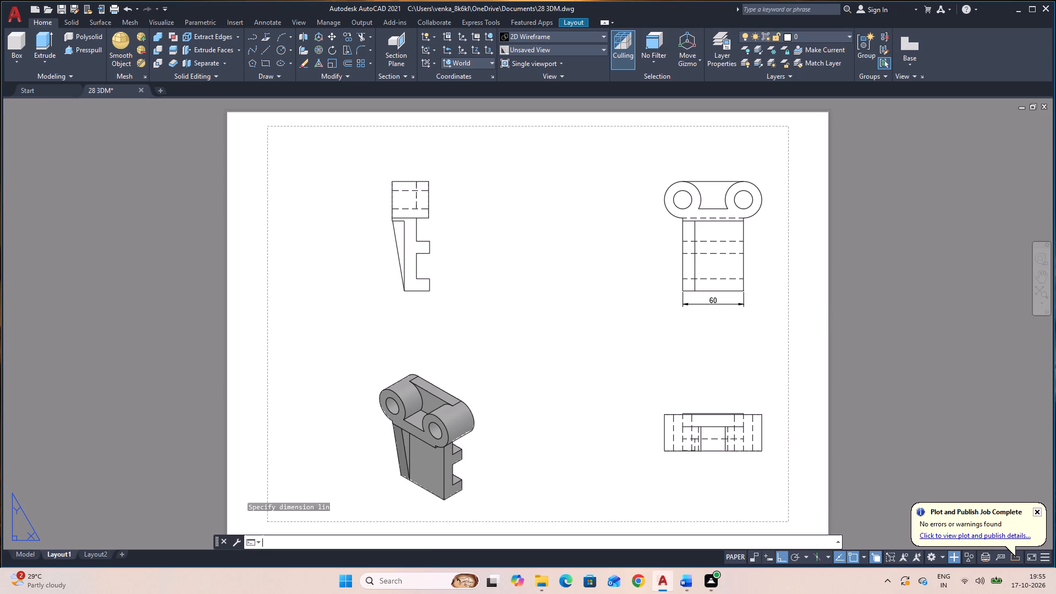
pyautogui.click(686, 199)
pyautogui.click(682, 289)
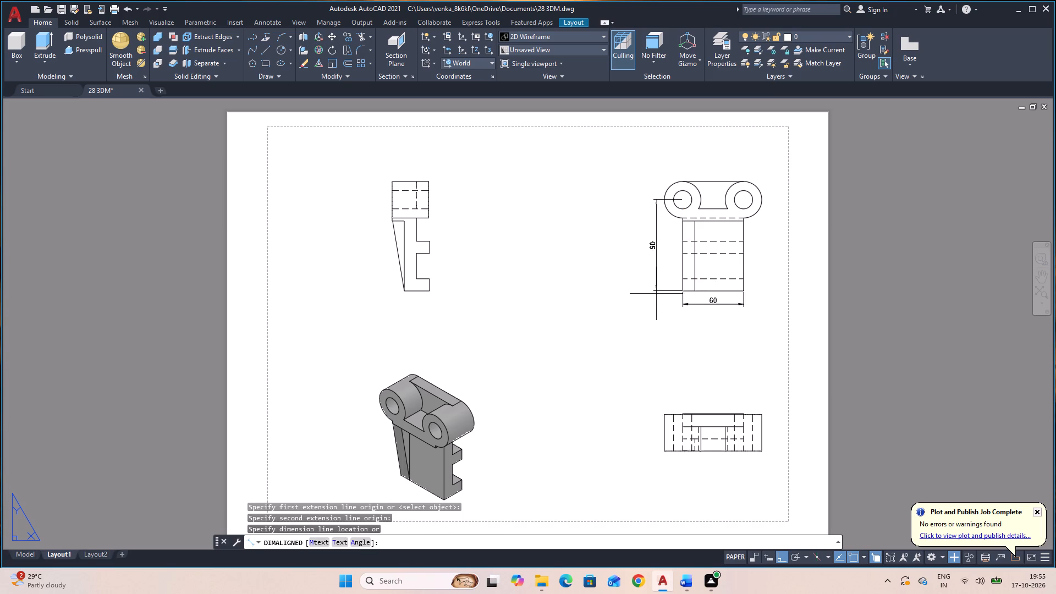
pyautogui.click(656, 294)
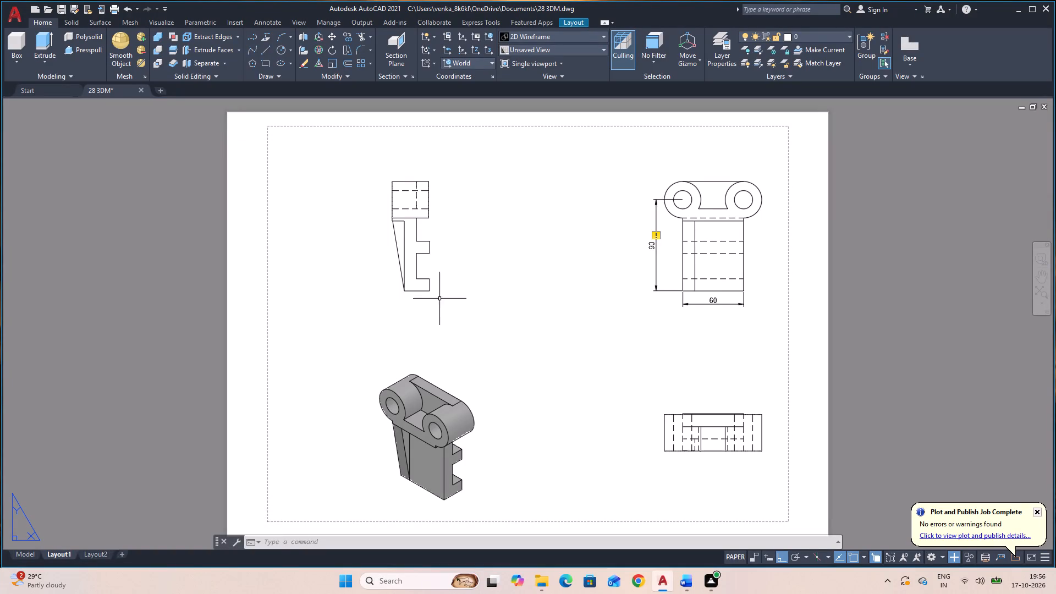
# Add aligned dimensions to the side view for the lower ledge's height and the back plate's thickness.
pyautogui.press('space')
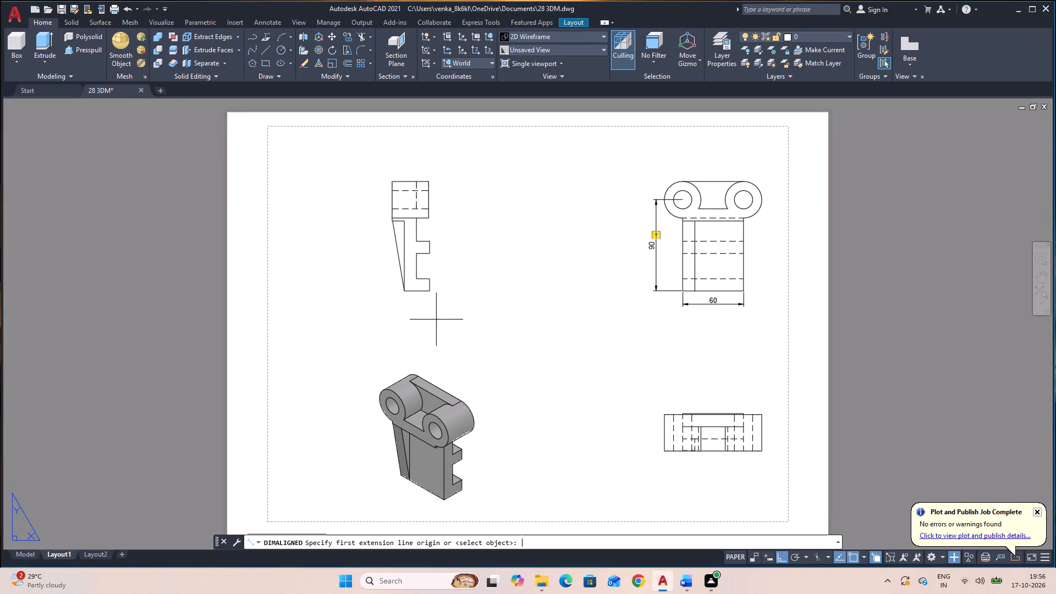
pyautogui.click(431, 289)
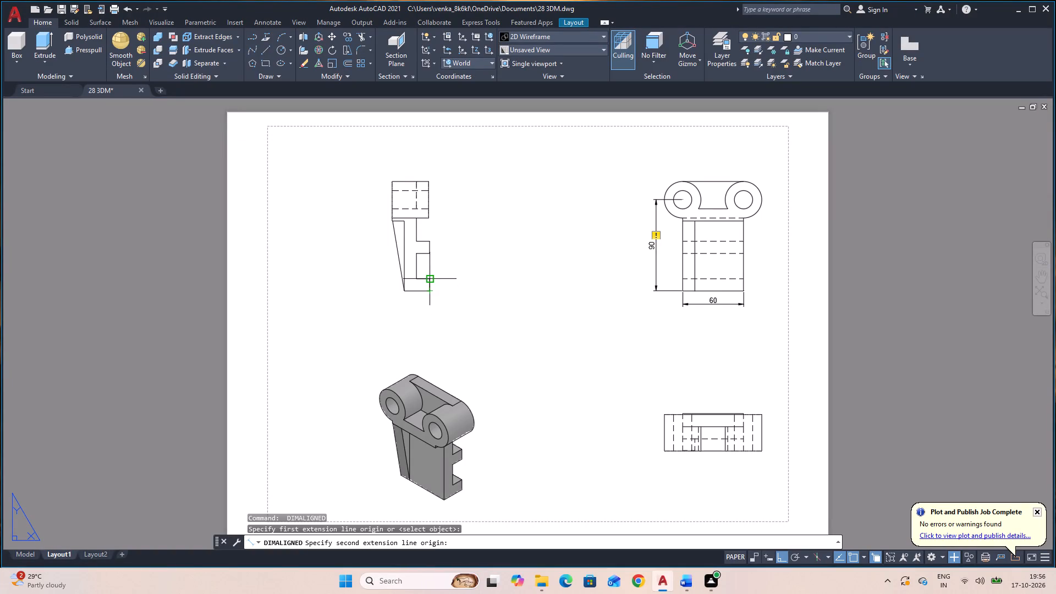
pyautogui.click(431, 279)
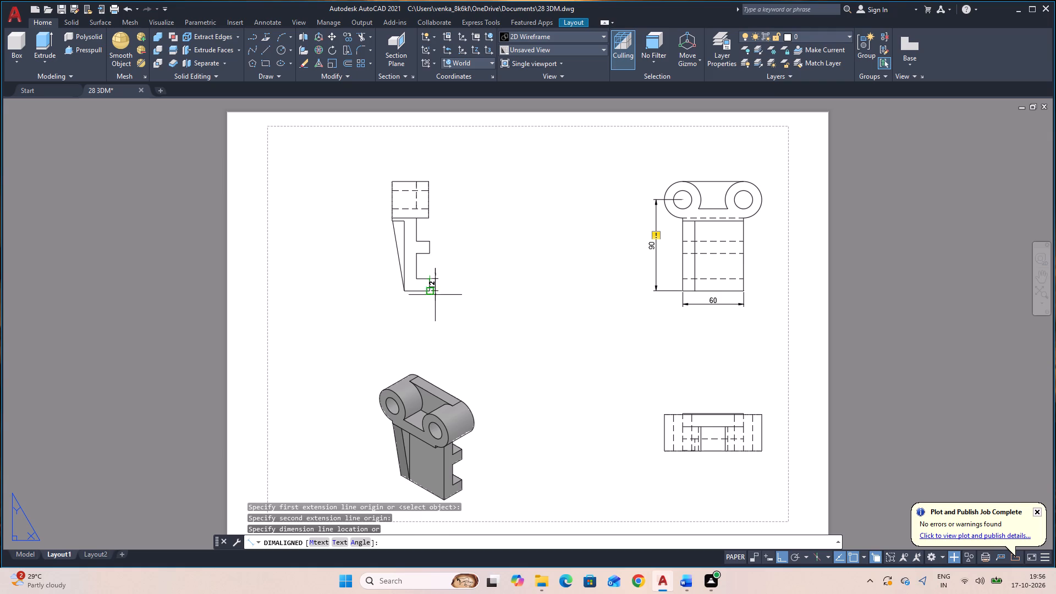
pyautogui.click(441, 290)
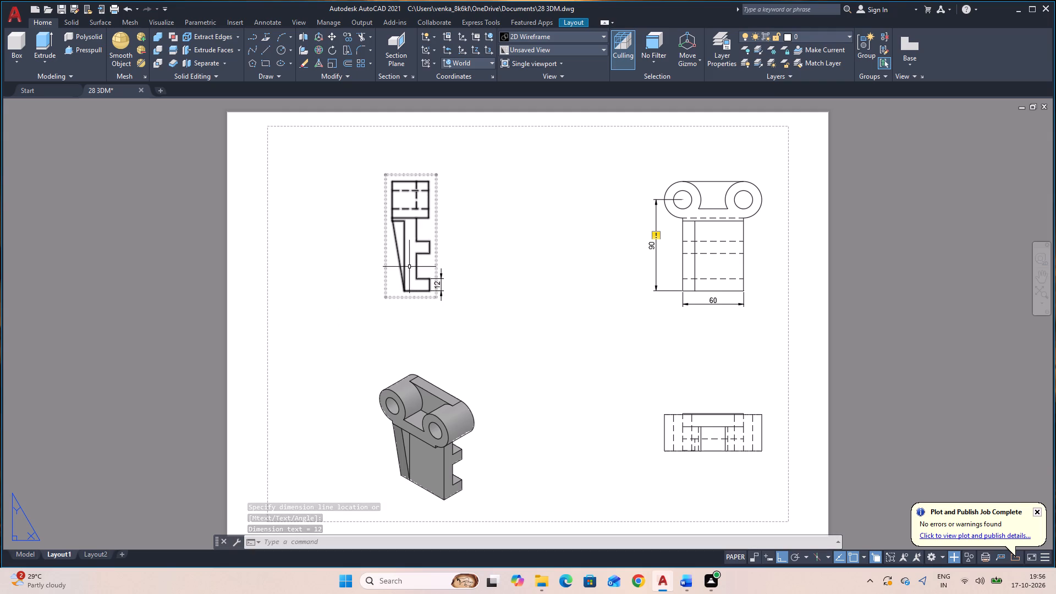
pyautogui.press('space')
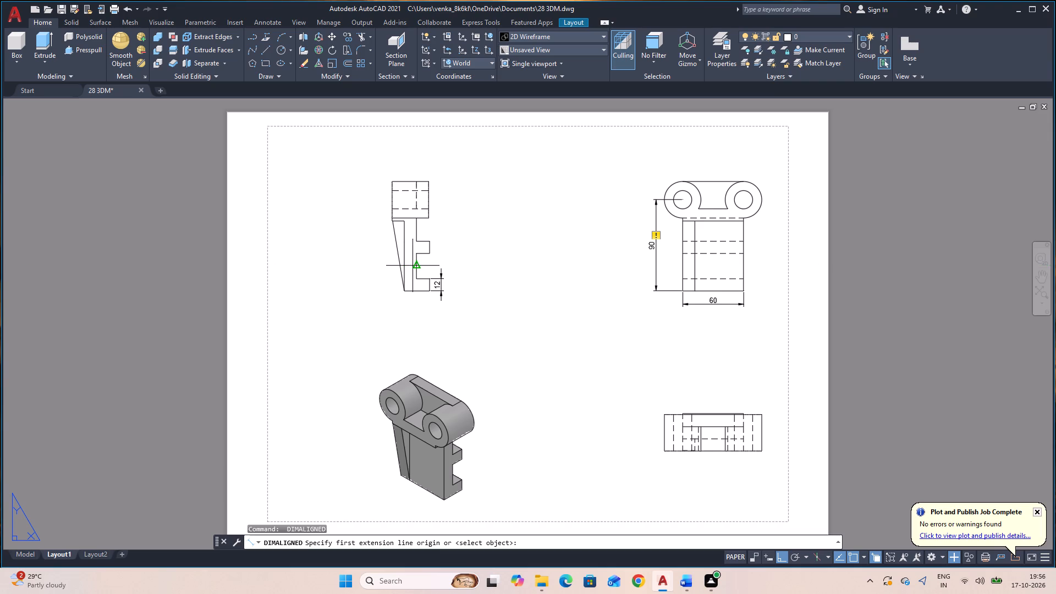
pyautogui.click(415, 265)
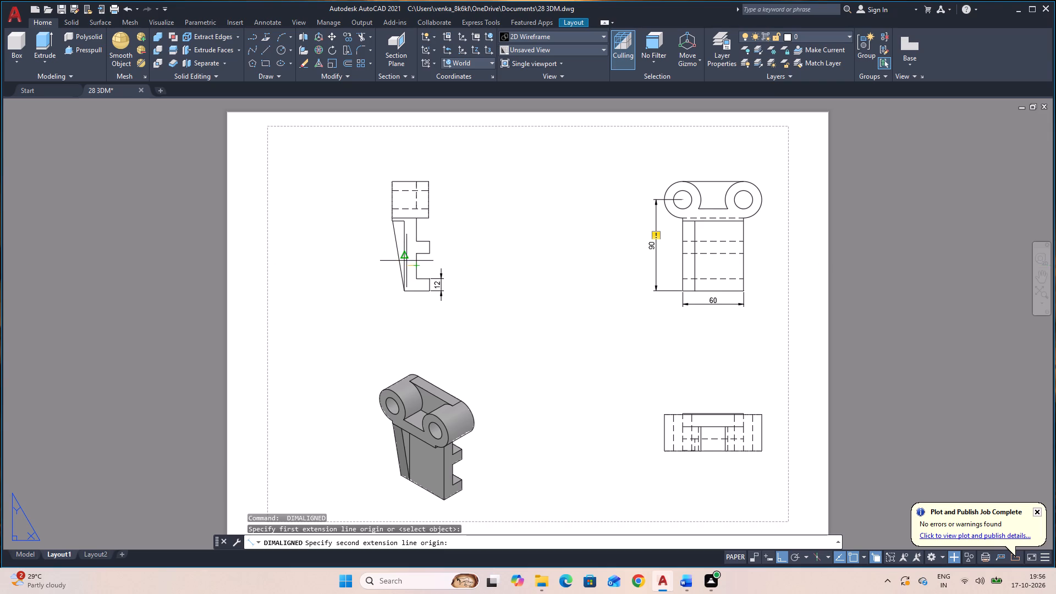
pyautogui.click(405, 266)
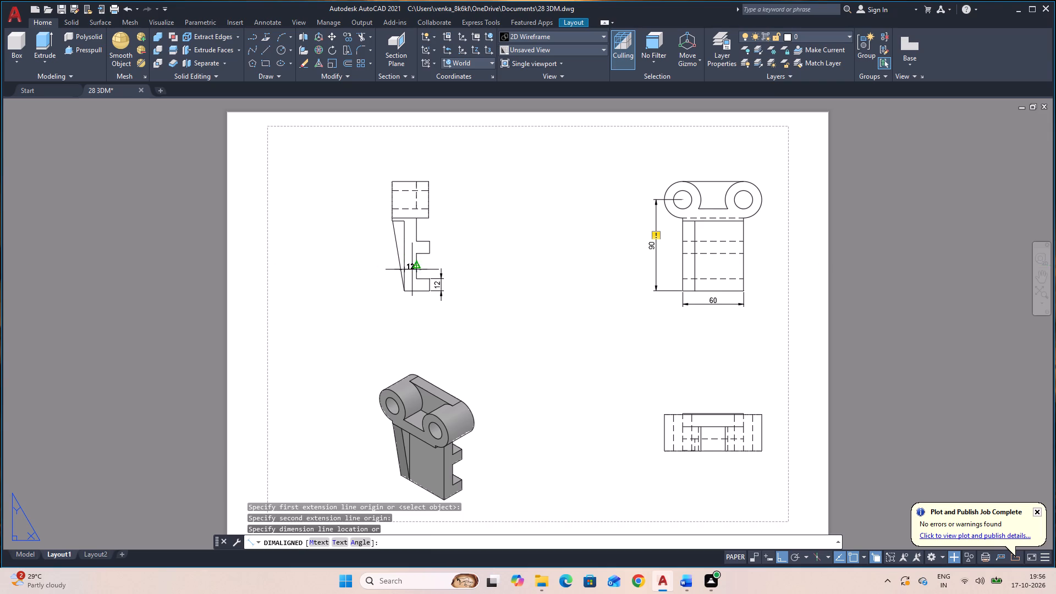
pyautogui.click(410, 271)
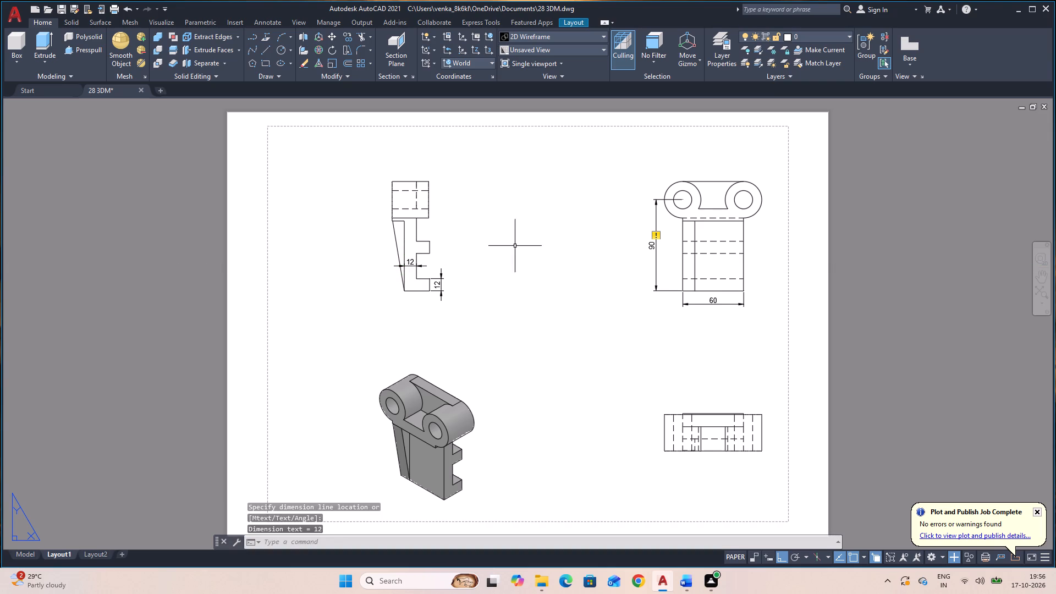
# Add aligned dimensions to the side view for the gap between the two ledges and the upper ledge's height.
pyautogui.press('space')
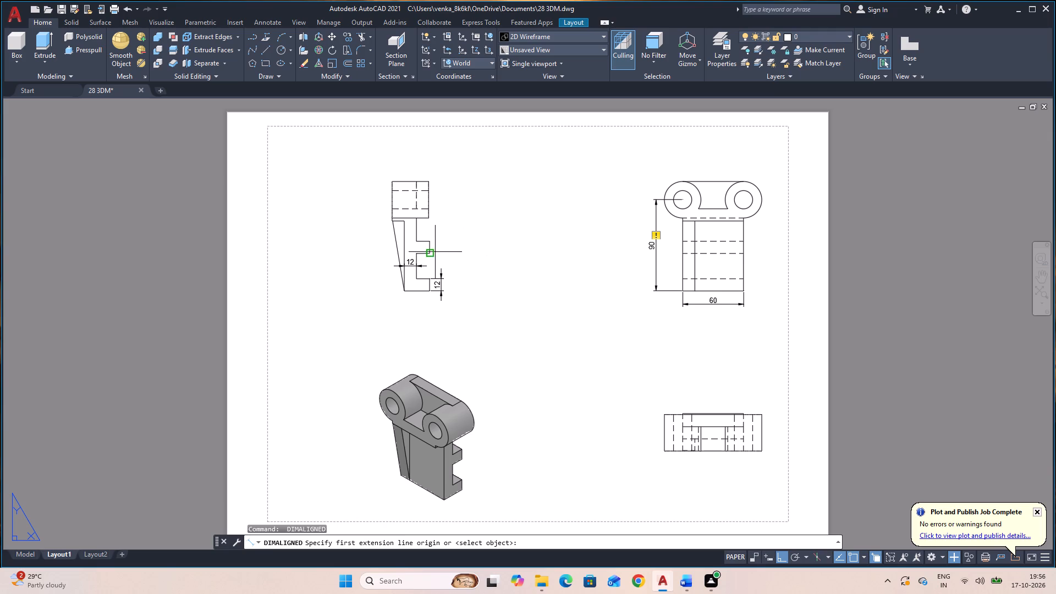
pyautogui.click(432, 252)
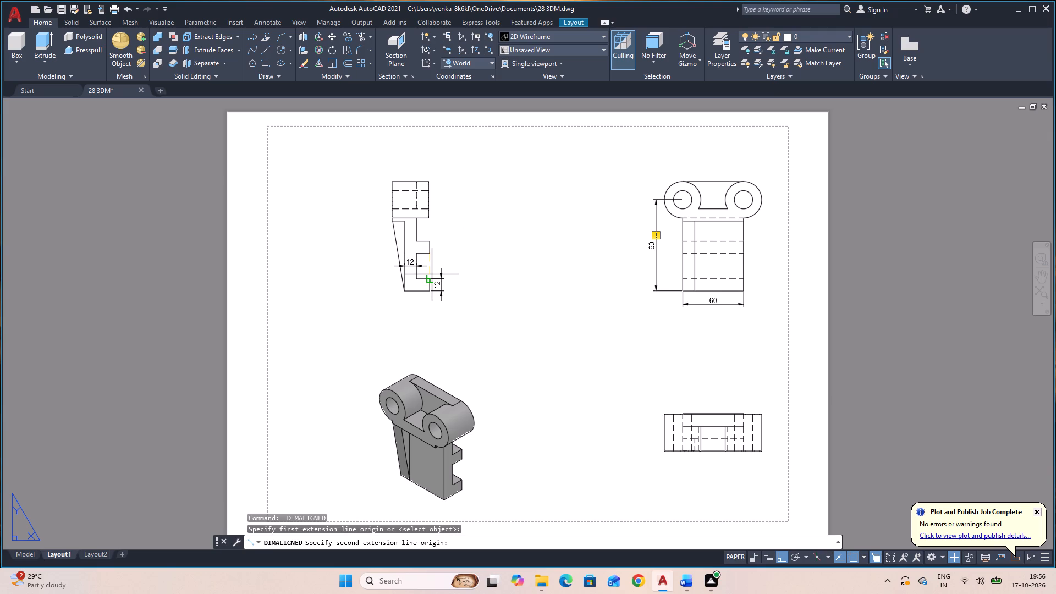
pyautogui.click(430, 276)
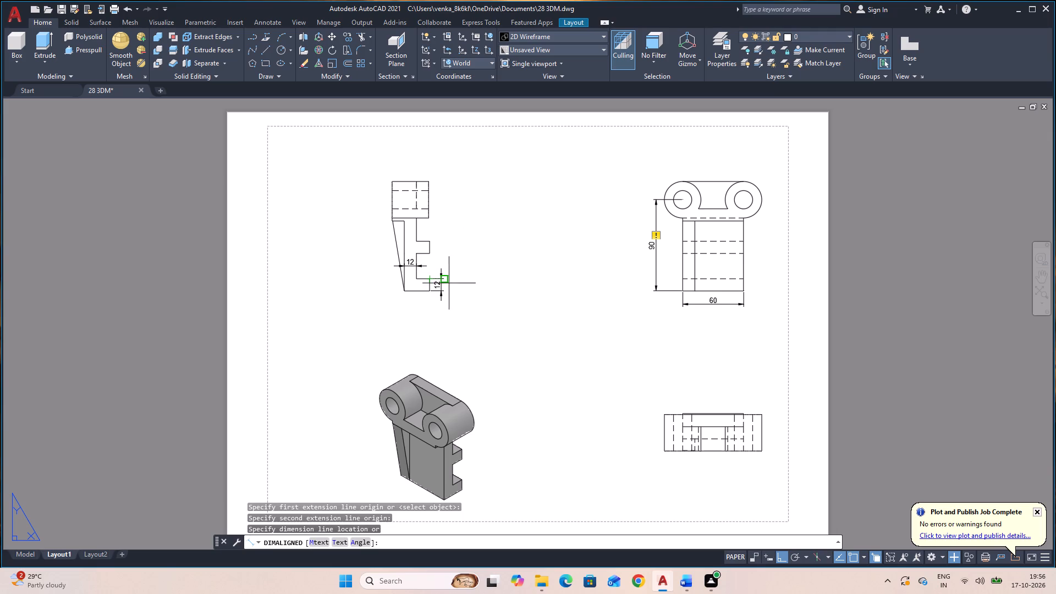
pyautogui.click(442, 312)
pyautogui.press('space')
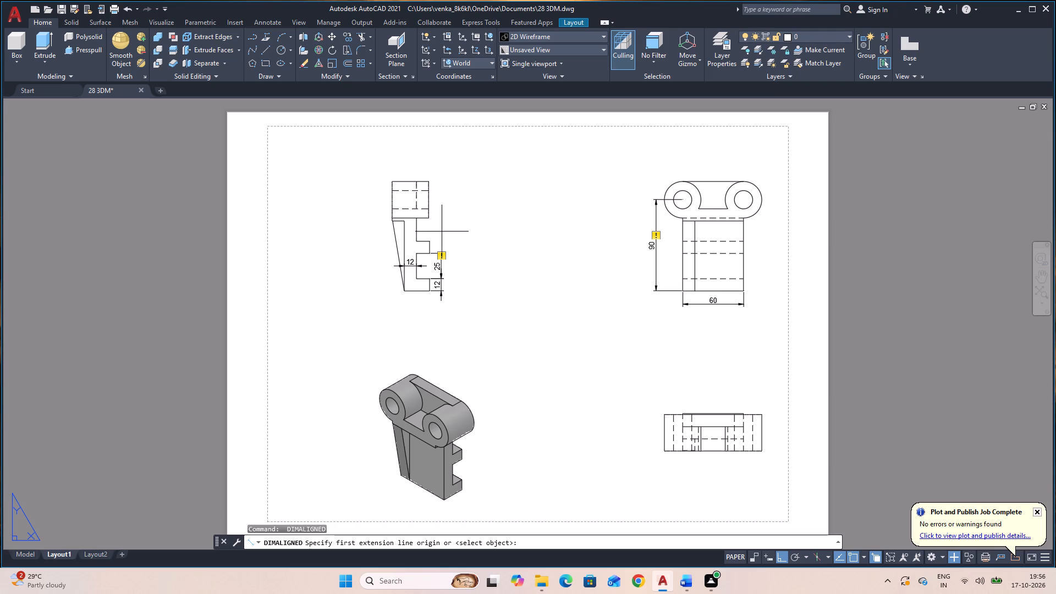
pyautogui.click(432, 240)
pyautogui.click(431, 254)
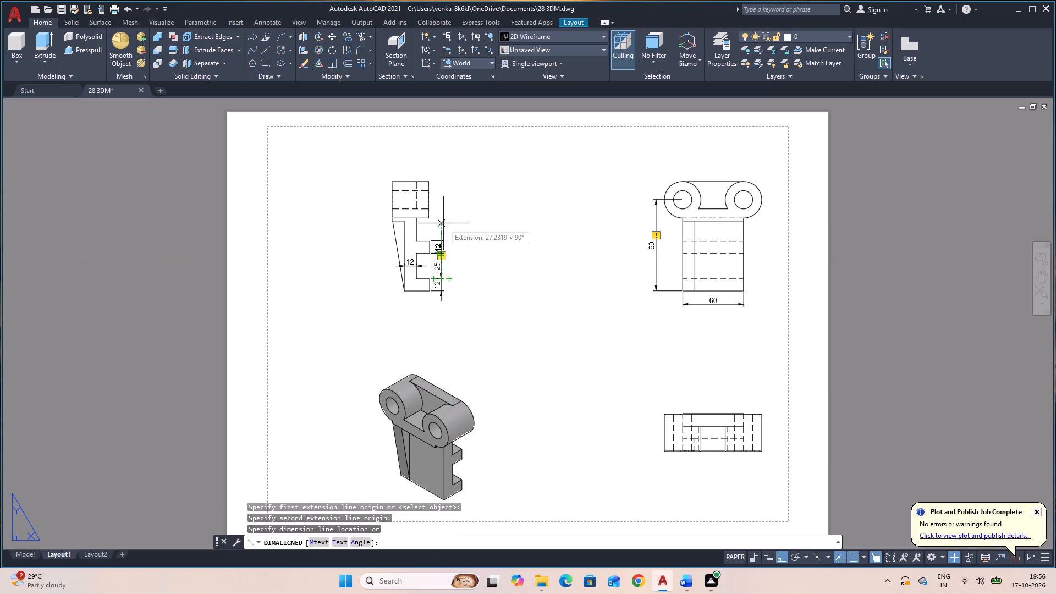
pyautogui.click(441, 223)
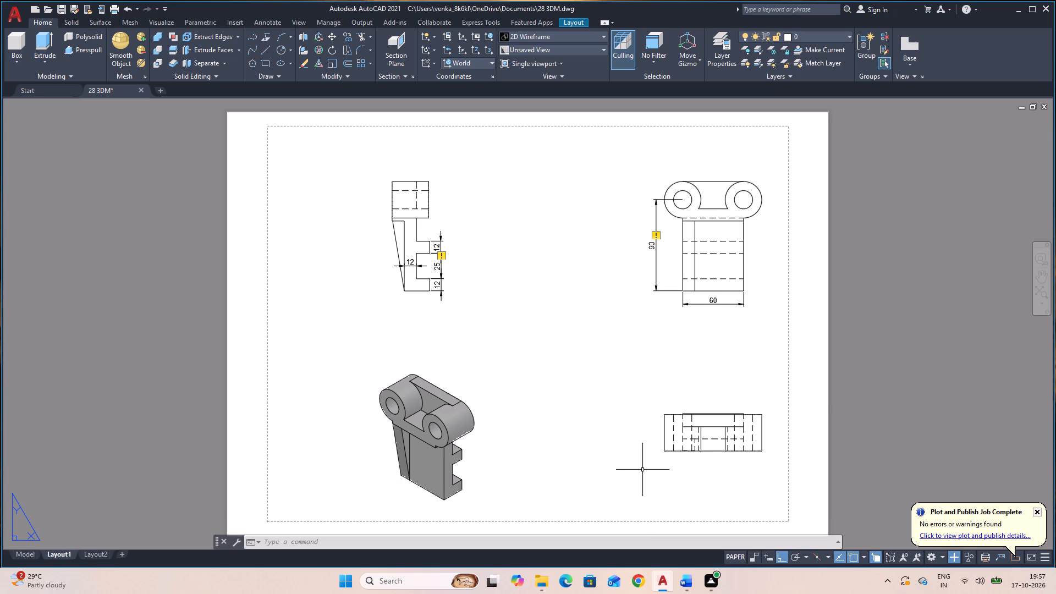
# Add an aligned dimension for the overall depth along the outer edge of the top view below the front view.
pyautogui.press('space')
pyautogui.click(663, 451)
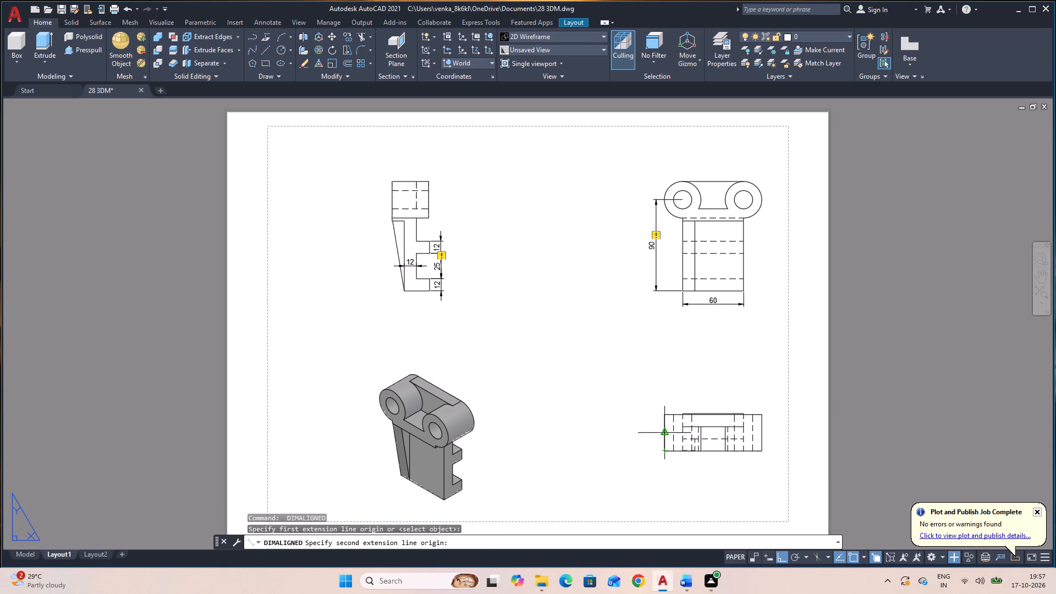
pyautogui.click(662, 415)
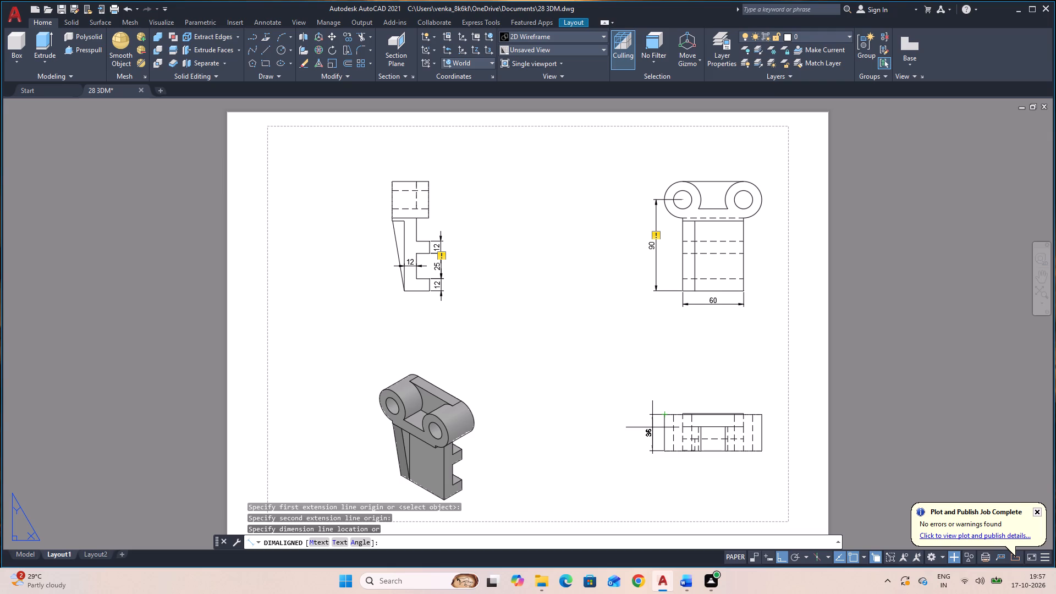
pyautogui.click(653, 427)
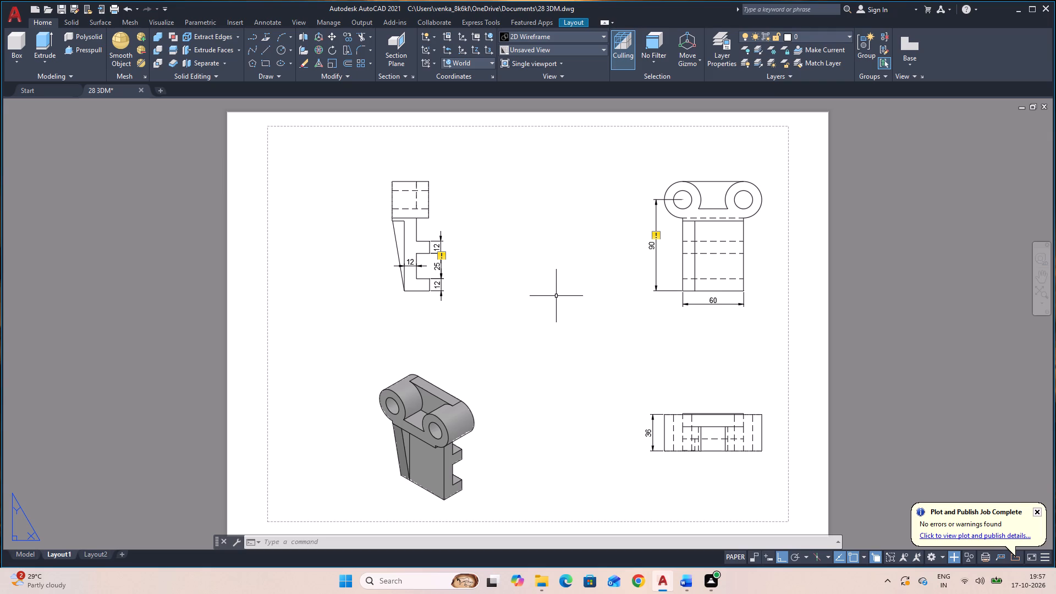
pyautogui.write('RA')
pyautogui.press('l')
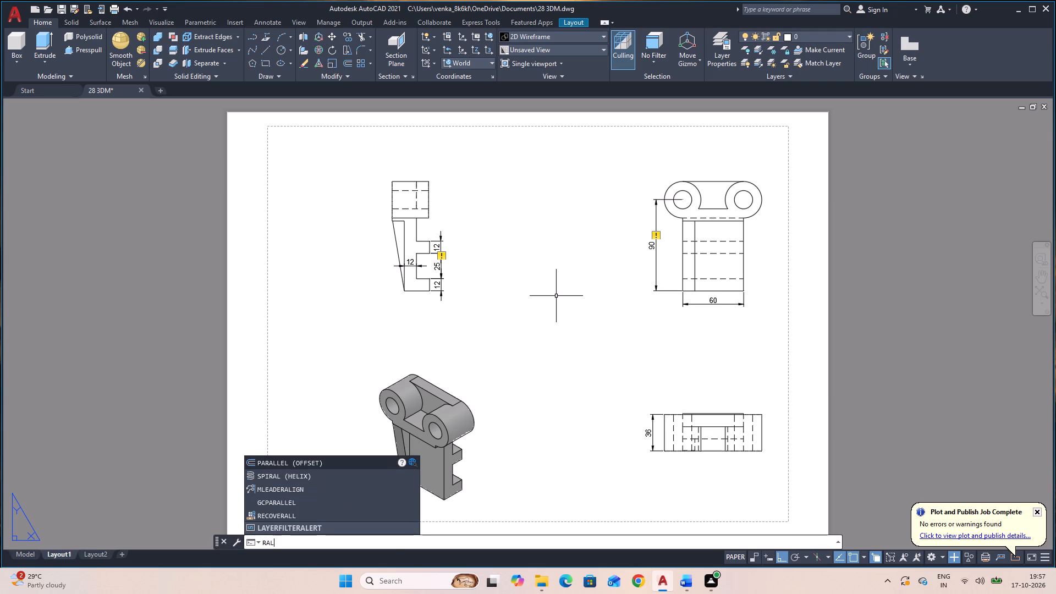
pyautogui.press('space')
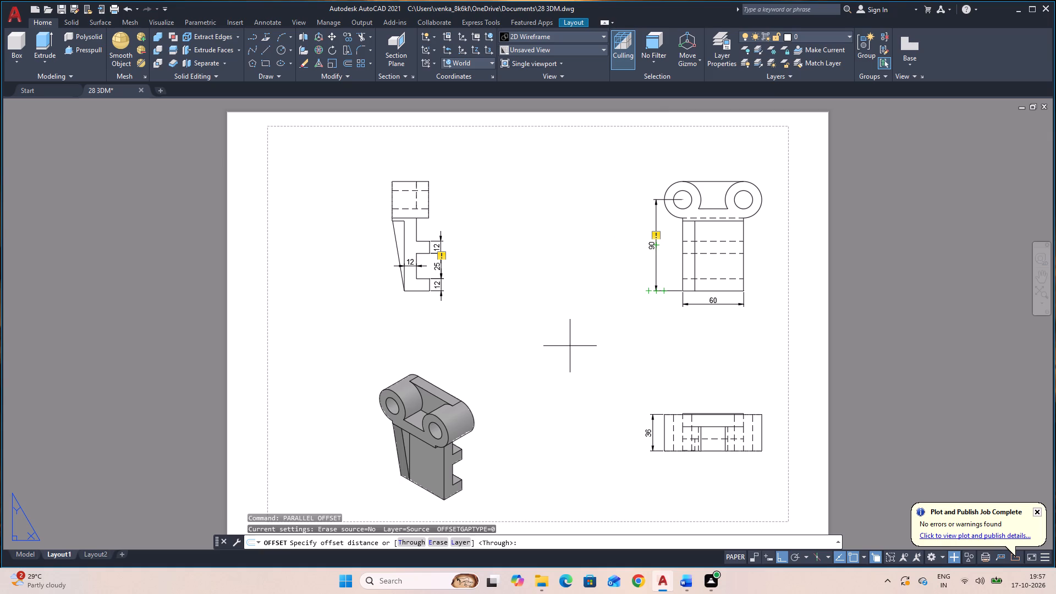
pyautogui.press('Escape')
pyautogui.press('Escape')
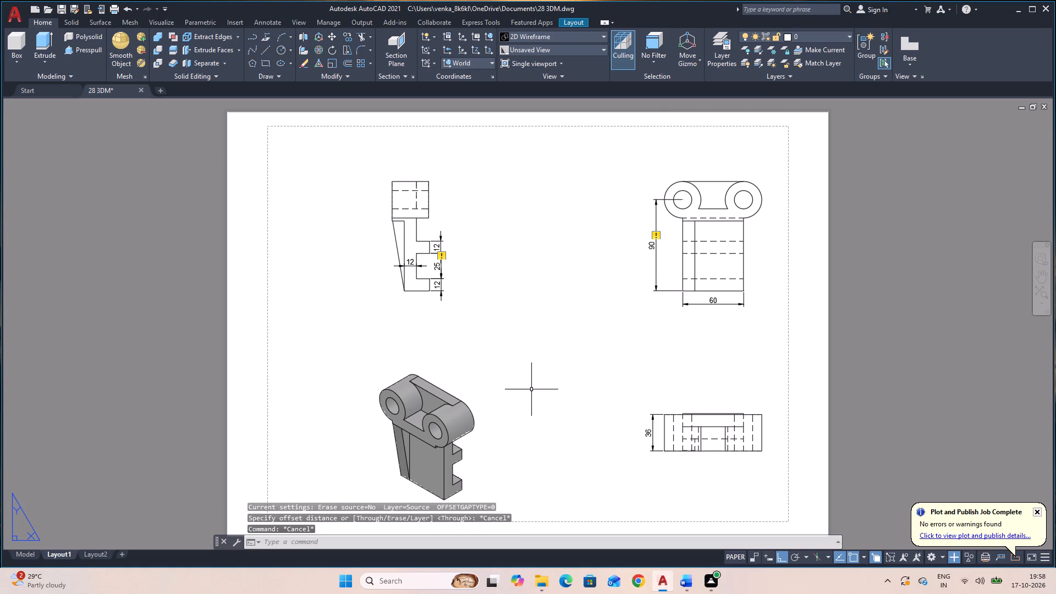
# Add radius dimensions to the front view for the left boss's hole and its outer arc.
pyautogui.press('d')
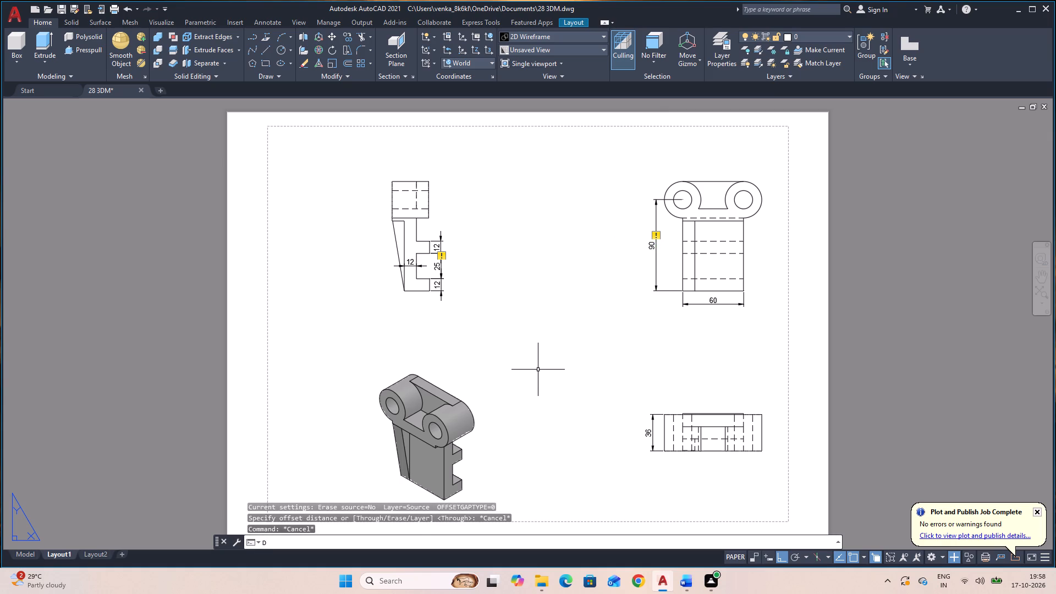
pyautogui.press('r')
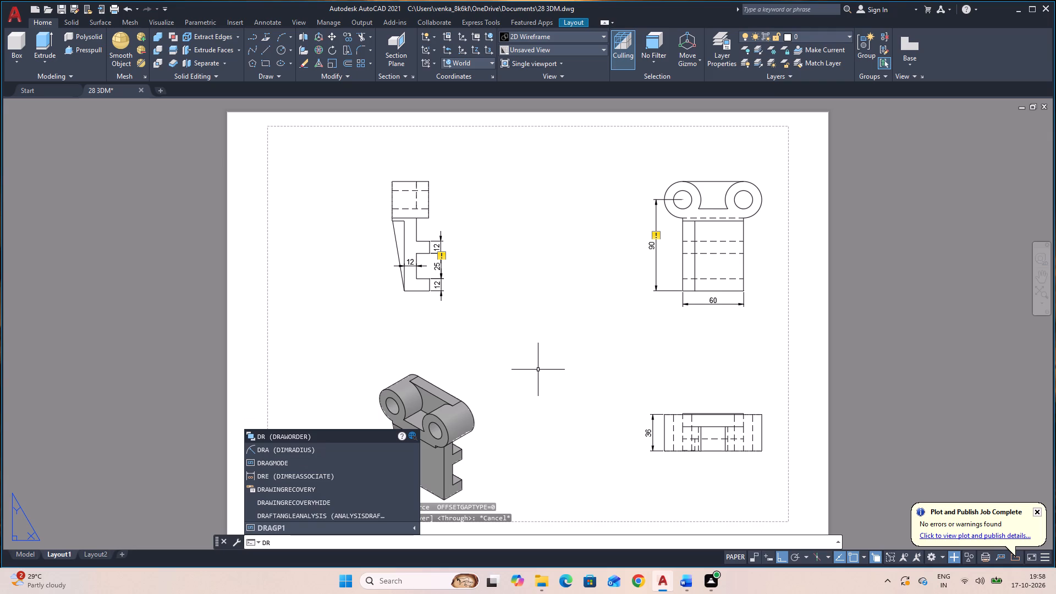
pyautogui.press('a')
pyautogui.press('space')
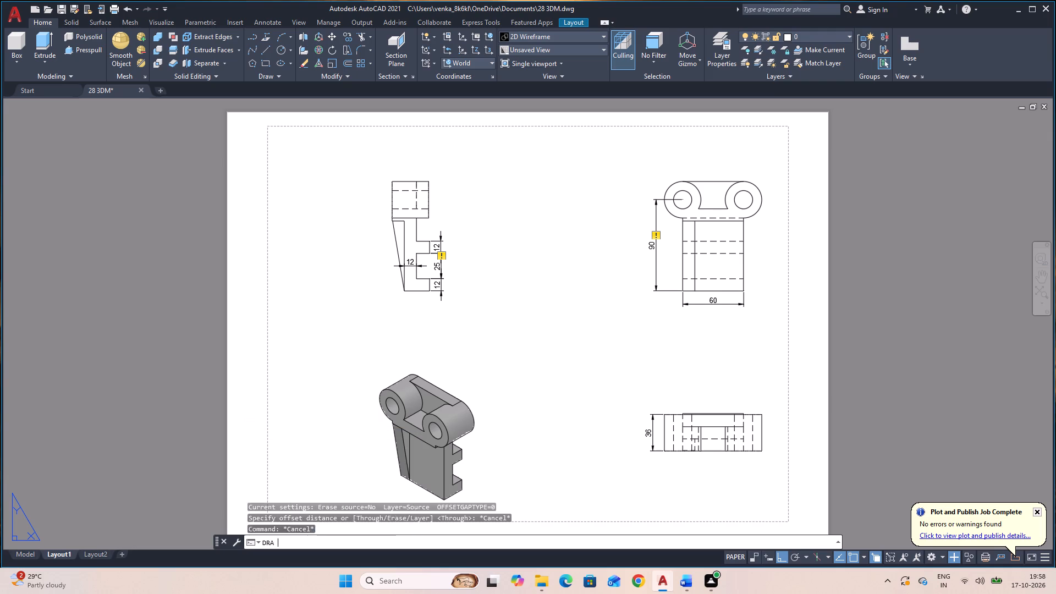
pyautogui.click(679, 192)
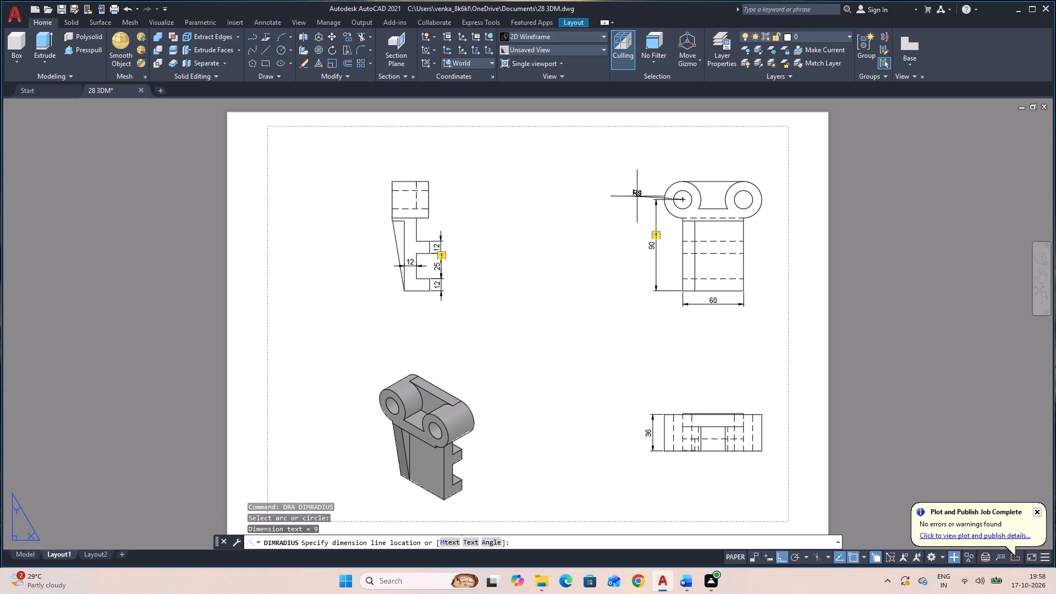
pyautogui.click(635, 196)
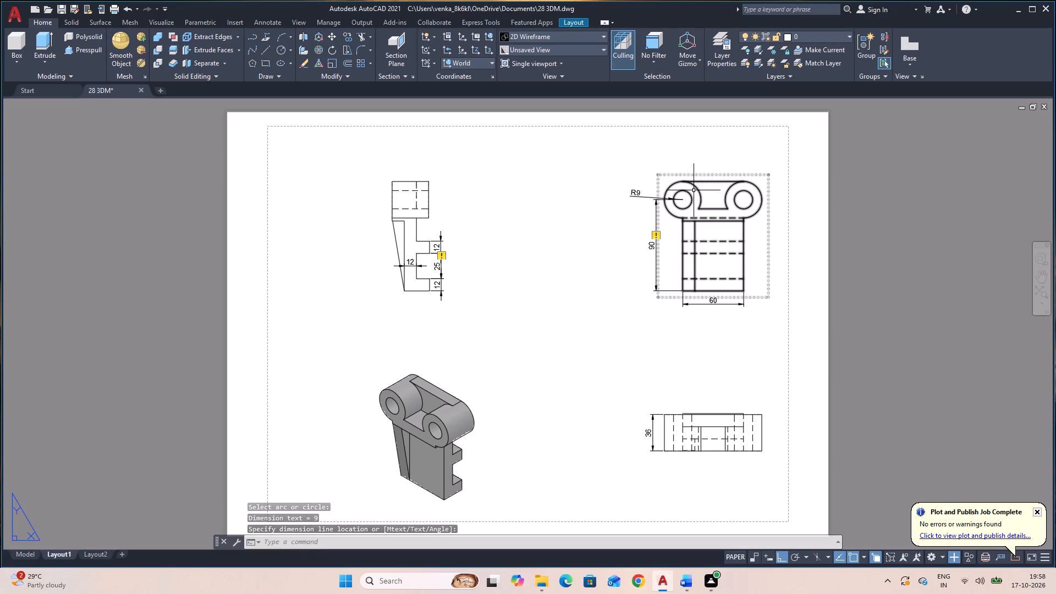
pyautogui.press('space')
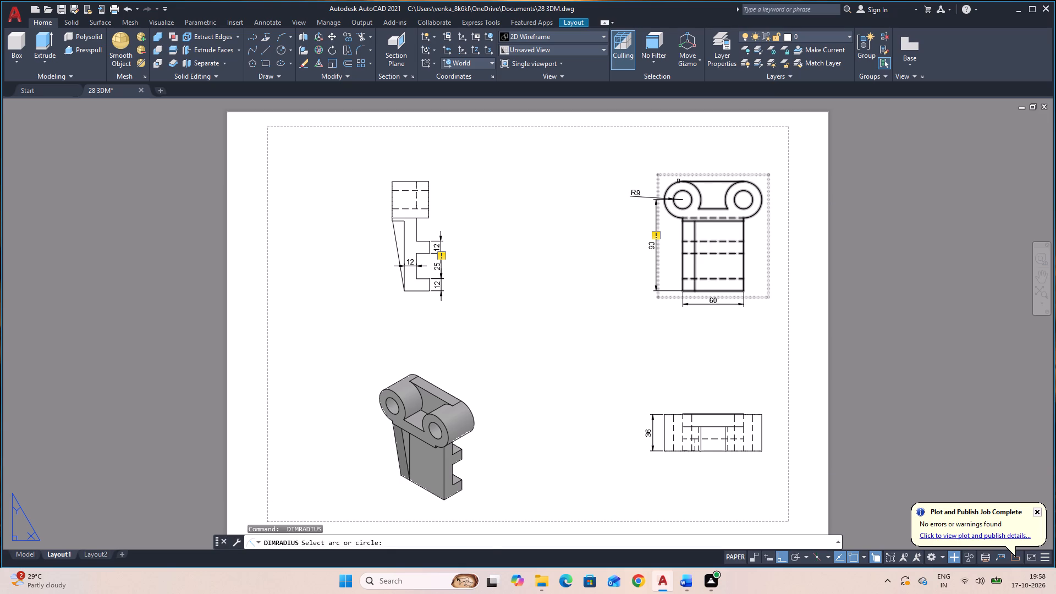
pyautogui.click(679, 181)
pyautogui.click(646, 172)
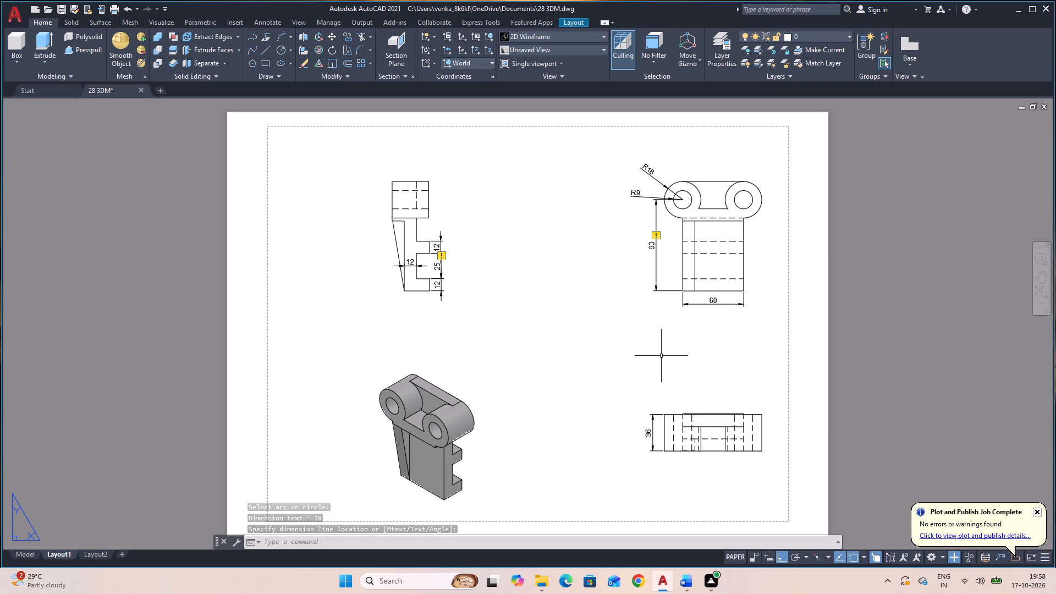
# Add radius dimensions to the front view for the right boss's outer arc and its hole.
pyautogui.press('space')
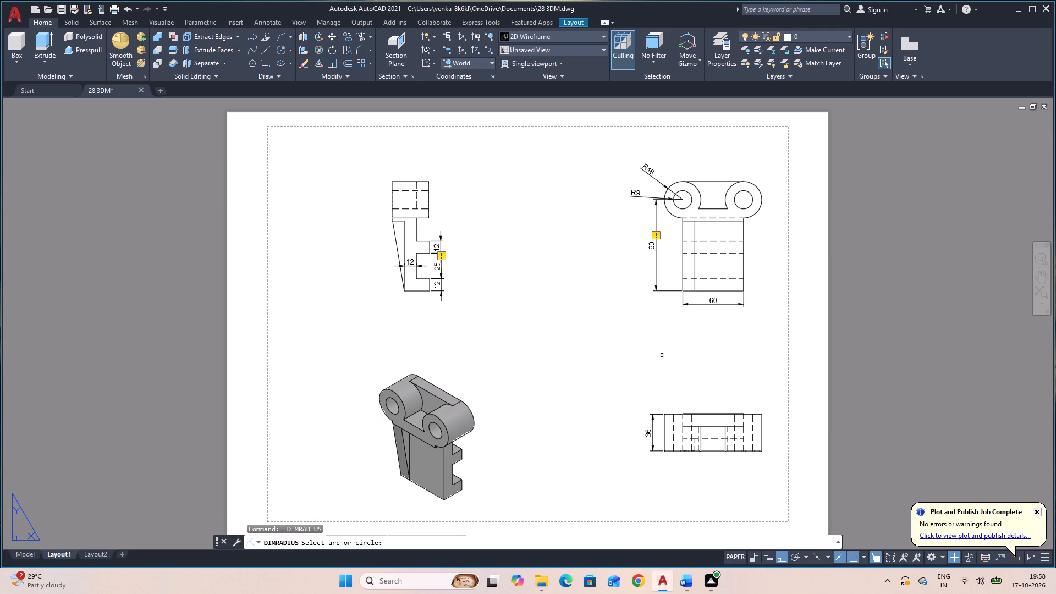
pyautogui.click(752, 186)
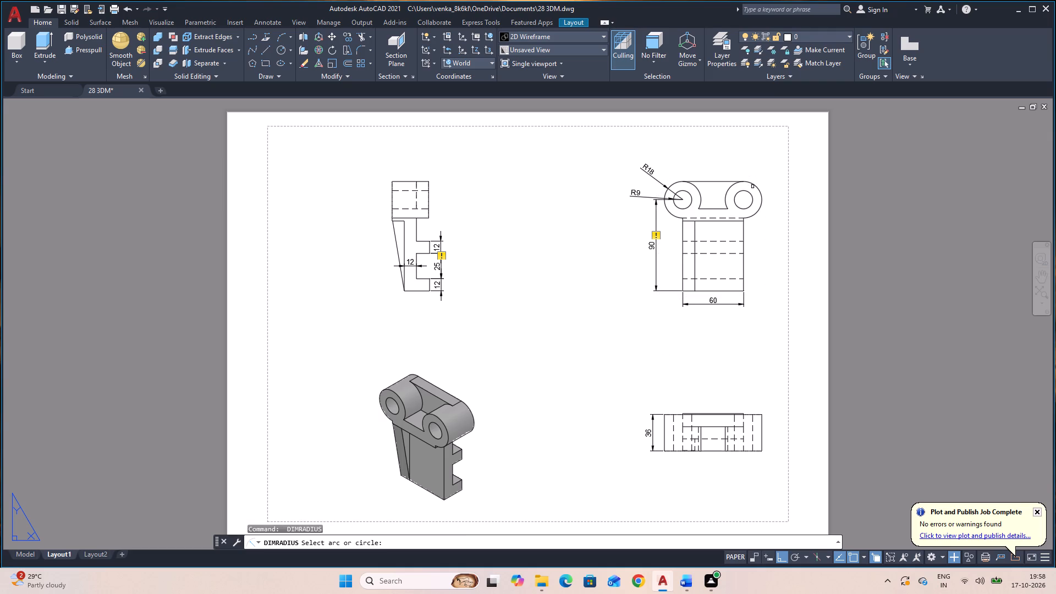
pyautogui.click(760, 194)
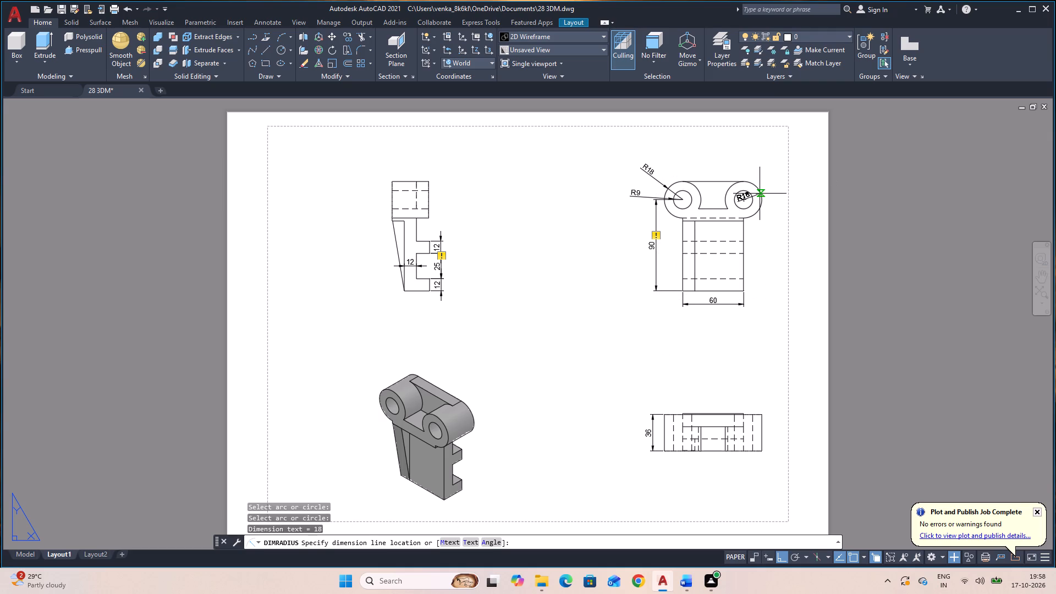
pyautogui.click(771, 200)
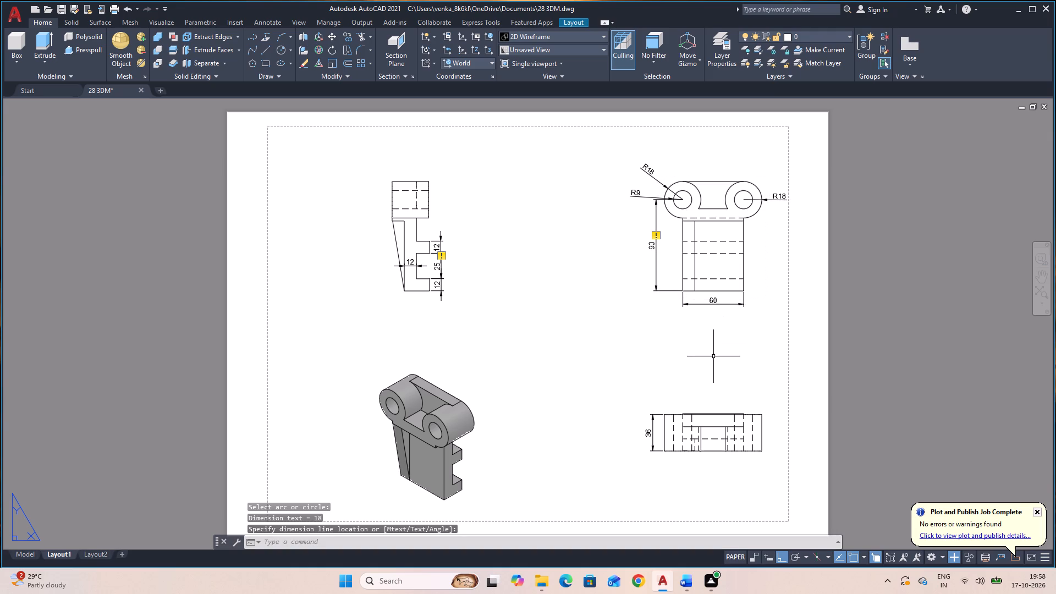
pyautogui.press('space')
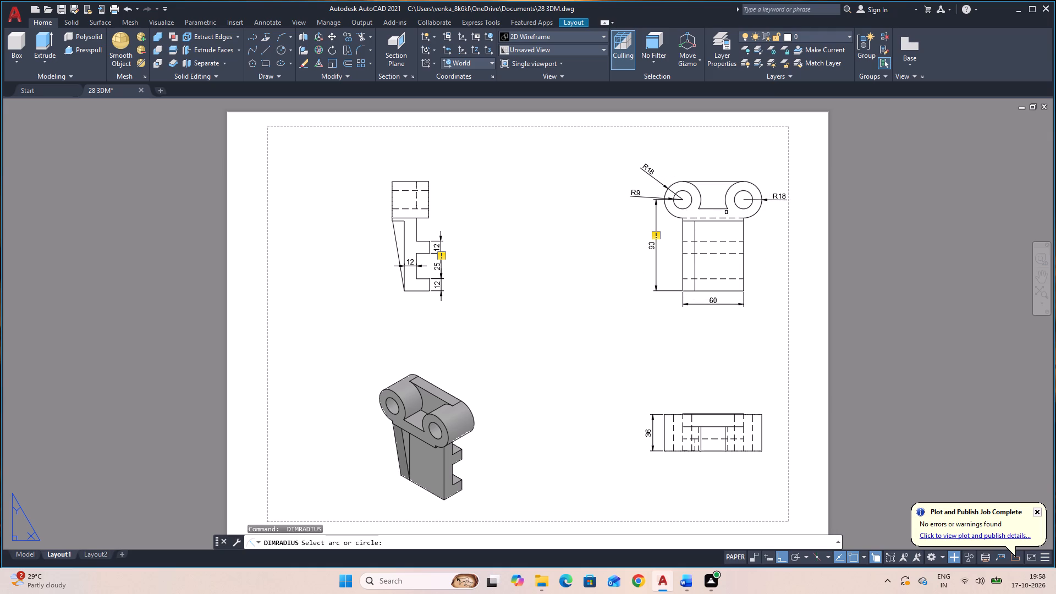
pyautogui.click(739, 205)
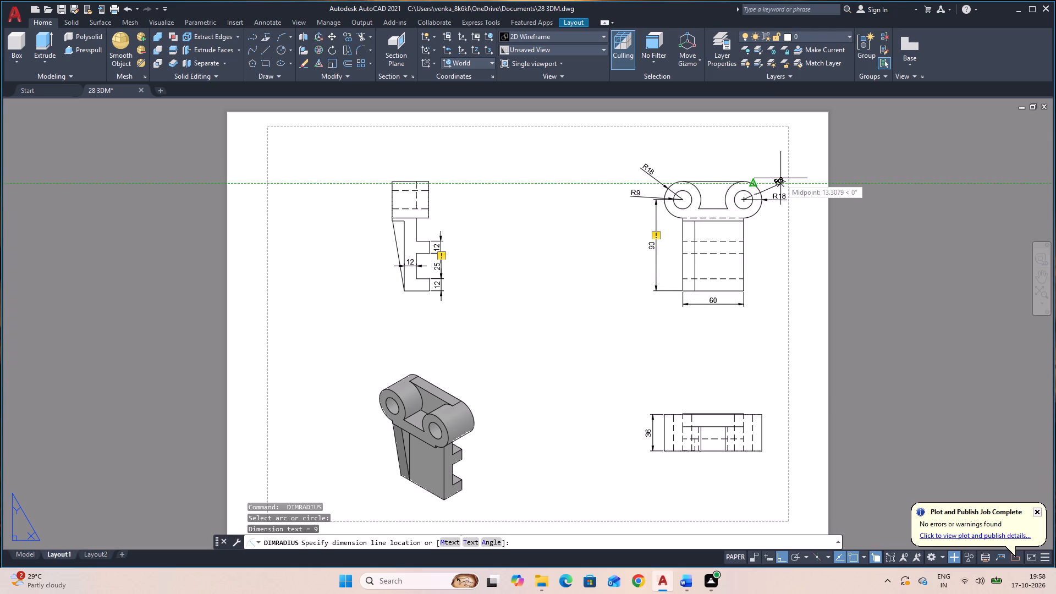
pyautogui.click(774, 180)
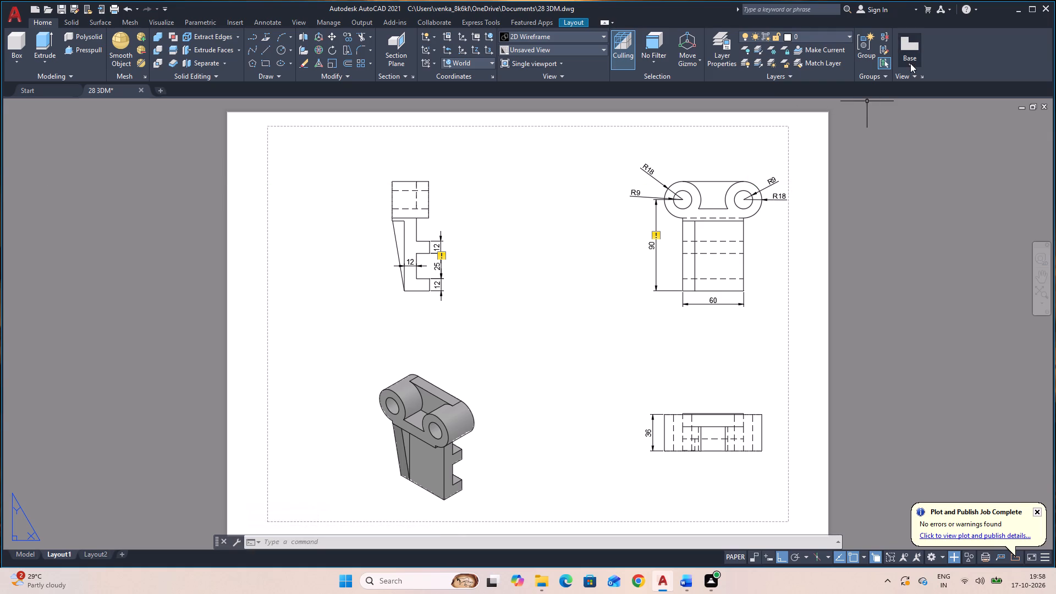
pyautogui.press('space')
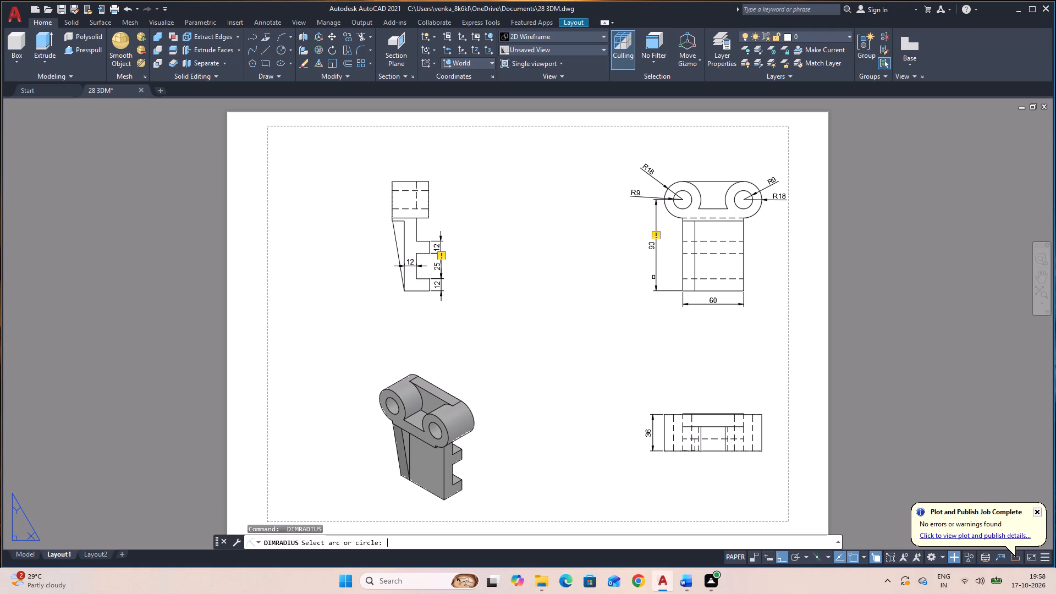
pyautogui.press('Escape')
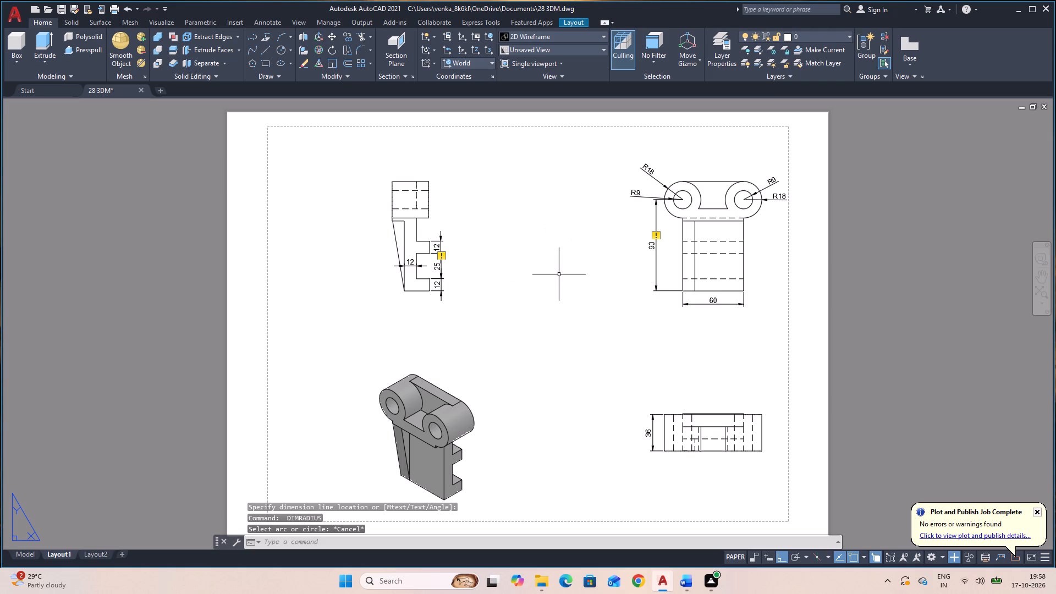
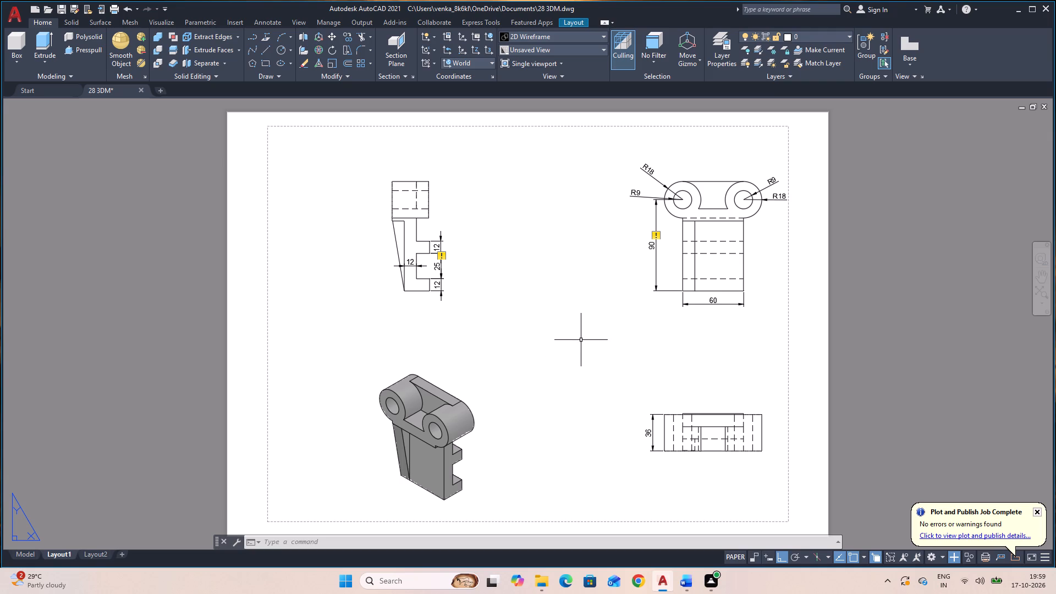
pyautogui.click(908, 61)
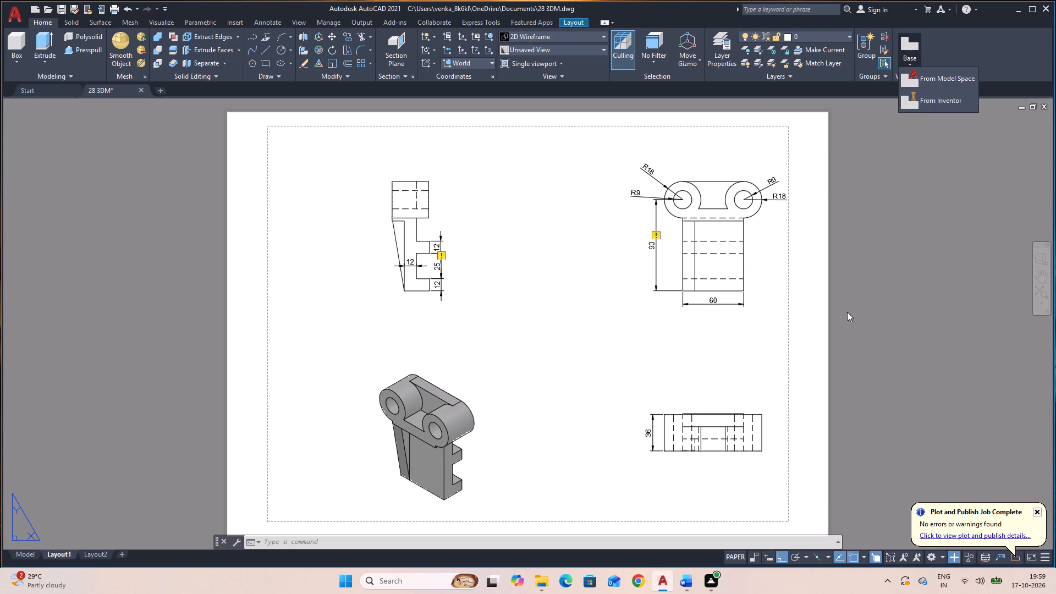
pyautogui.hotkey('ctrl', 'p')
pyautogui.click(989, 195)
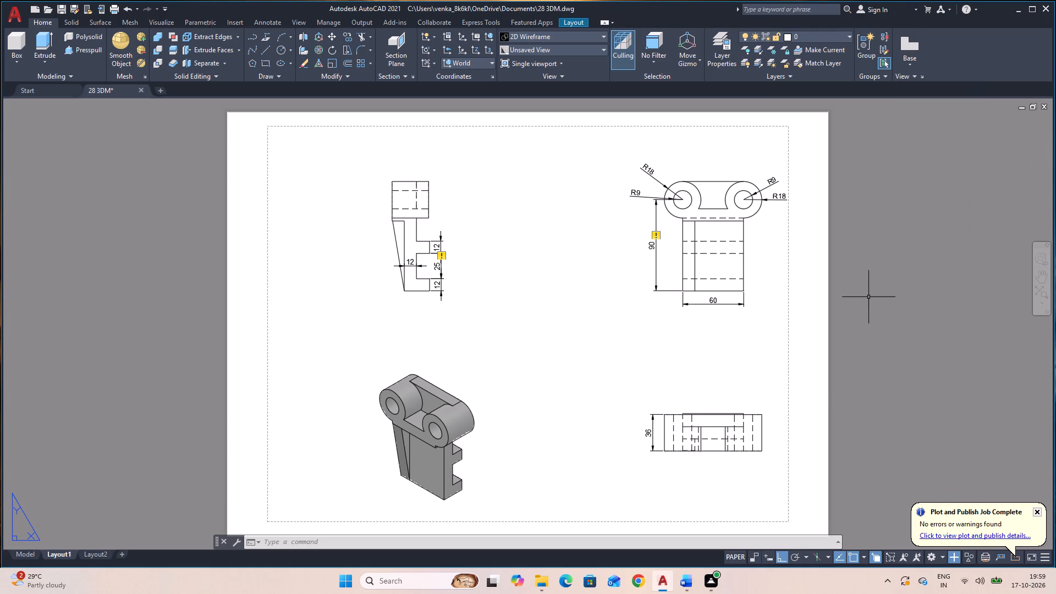
# Set up a plot of Layout1 with the DWG To PDF.pc3 plotter and the monochrome.ctb plot style table.
pyautogui.hotkey('ctrl', 'p')
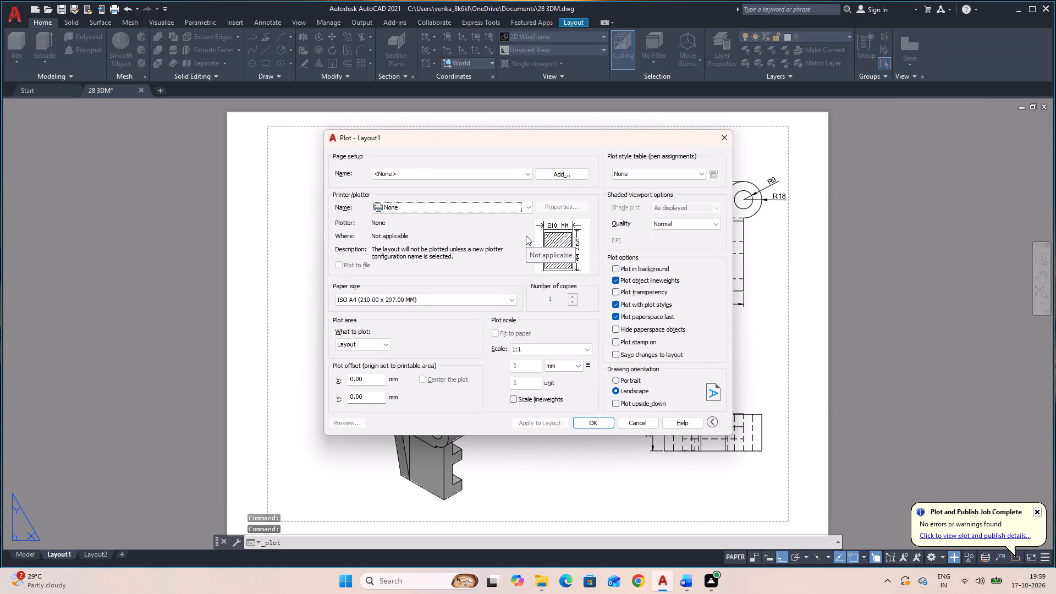
pyautogui.click(511, 203)
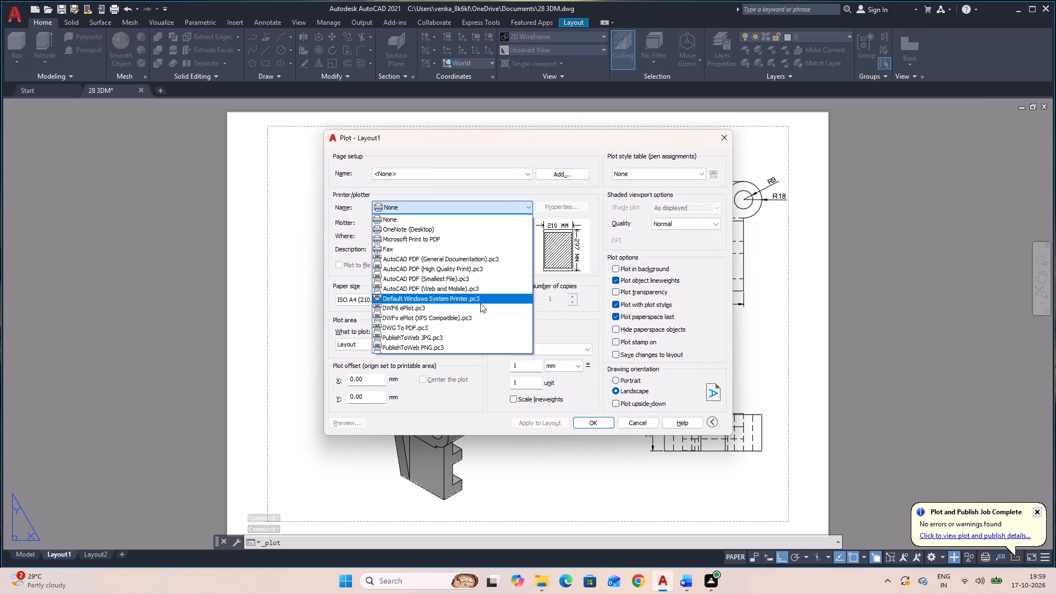
pyautogui.click(452, 328)
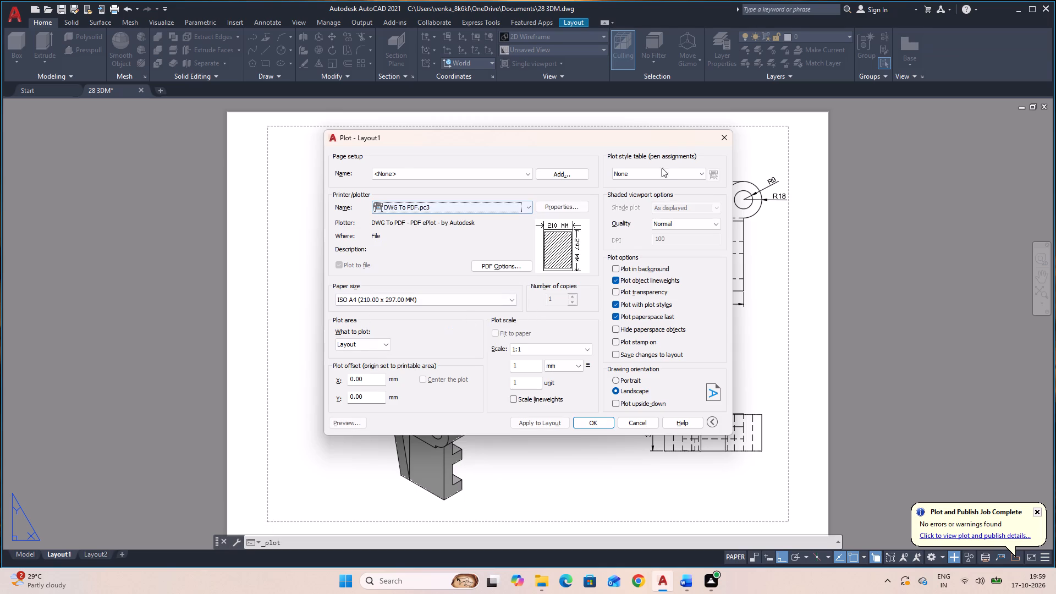
pyautogui.click(664, 174)
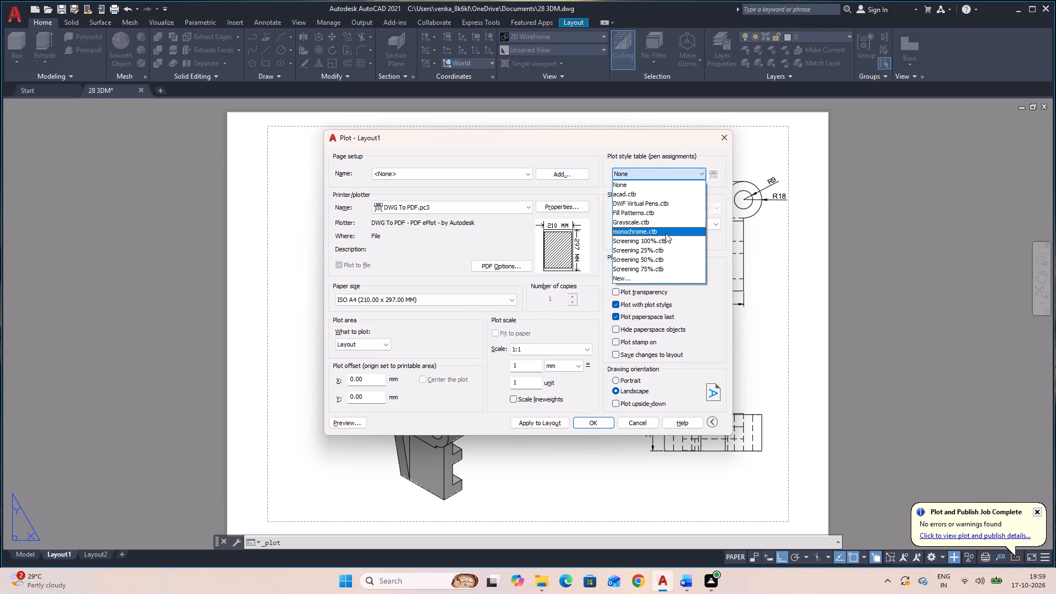
pyautogui.click(665, 233)
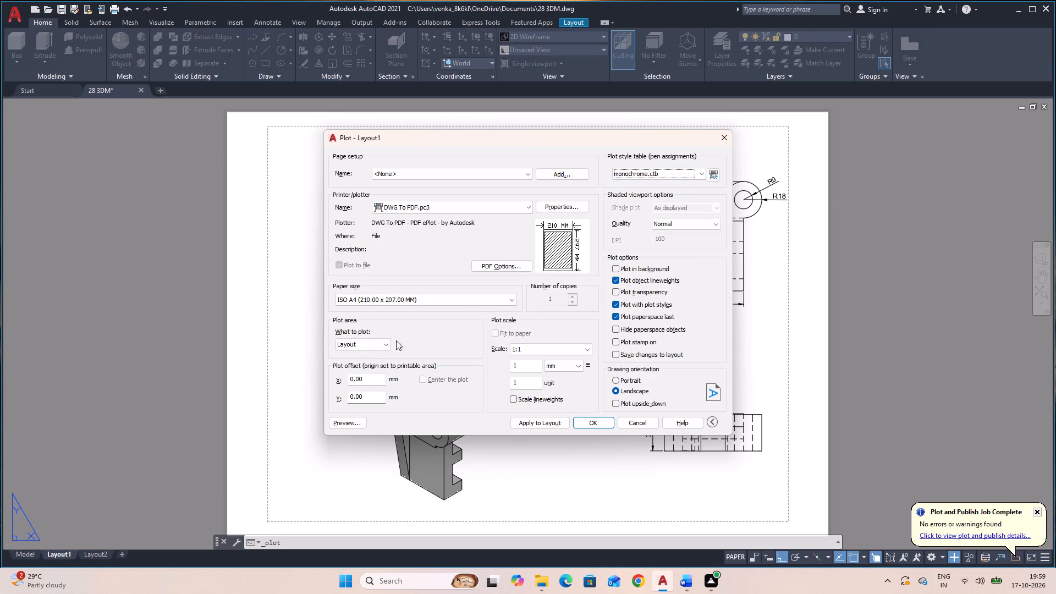
# Set the plot area to a window just outside the dashed printable border, enclosing all the views, and centre the plot.
pyautogui.click(380, 342)
pyautogui.click(381, 375)
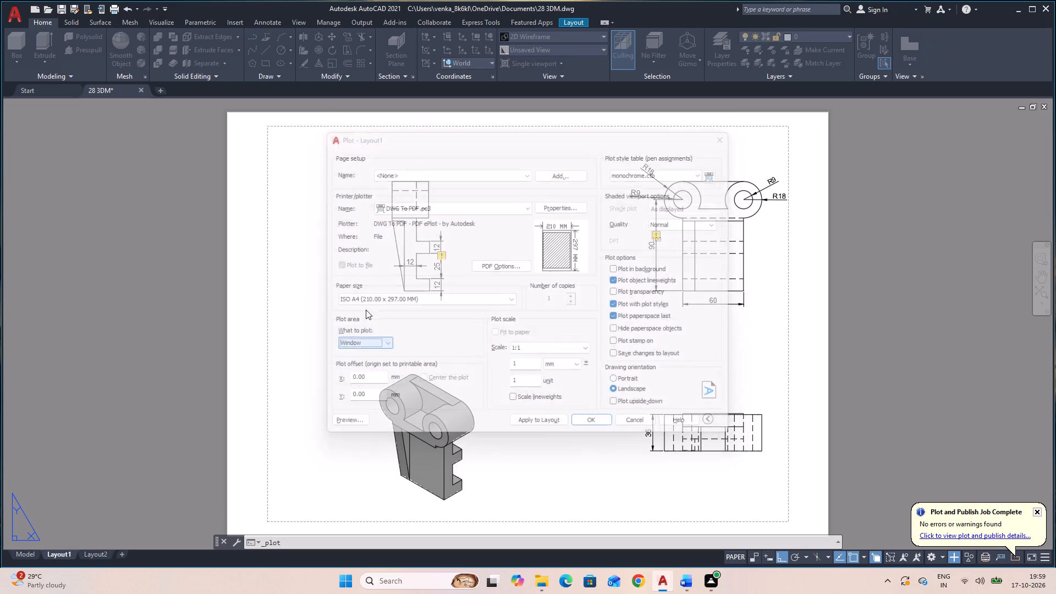
pyautogui.click(258, 120)
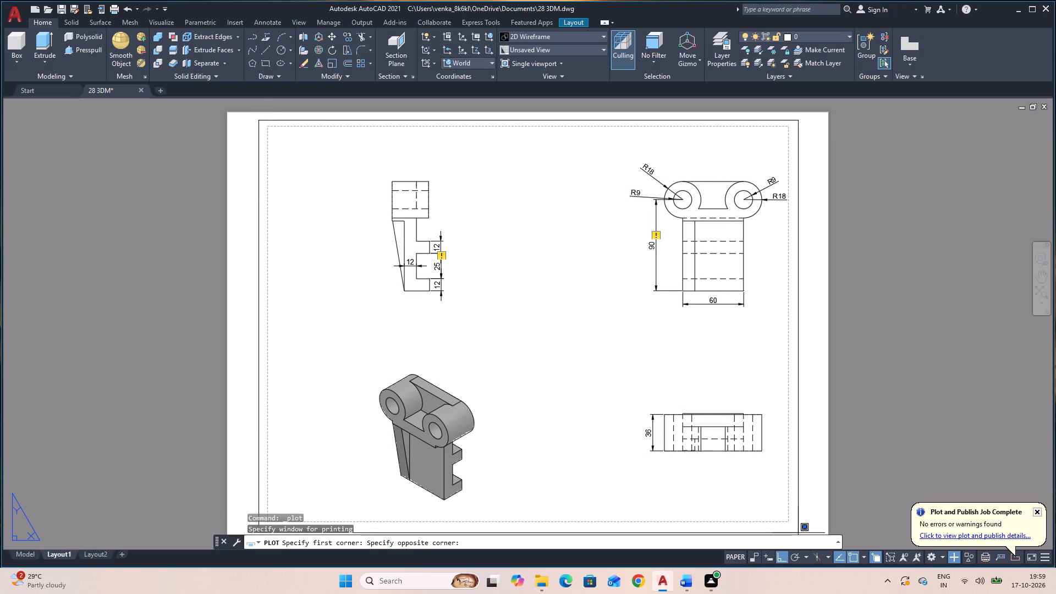
pyautogui.click(801, 531)
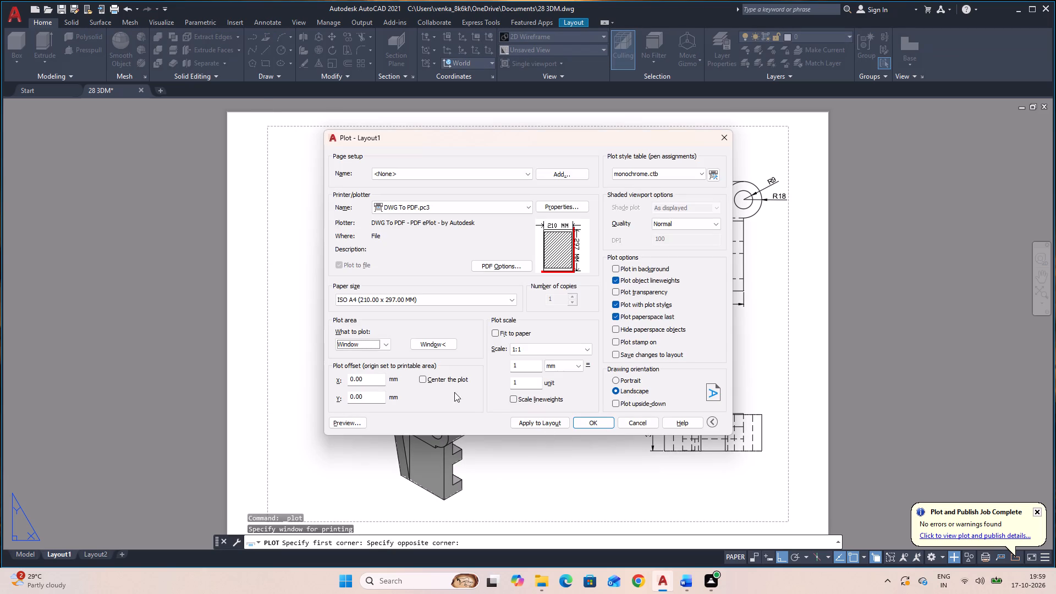
pyautogui.click(433, 378)
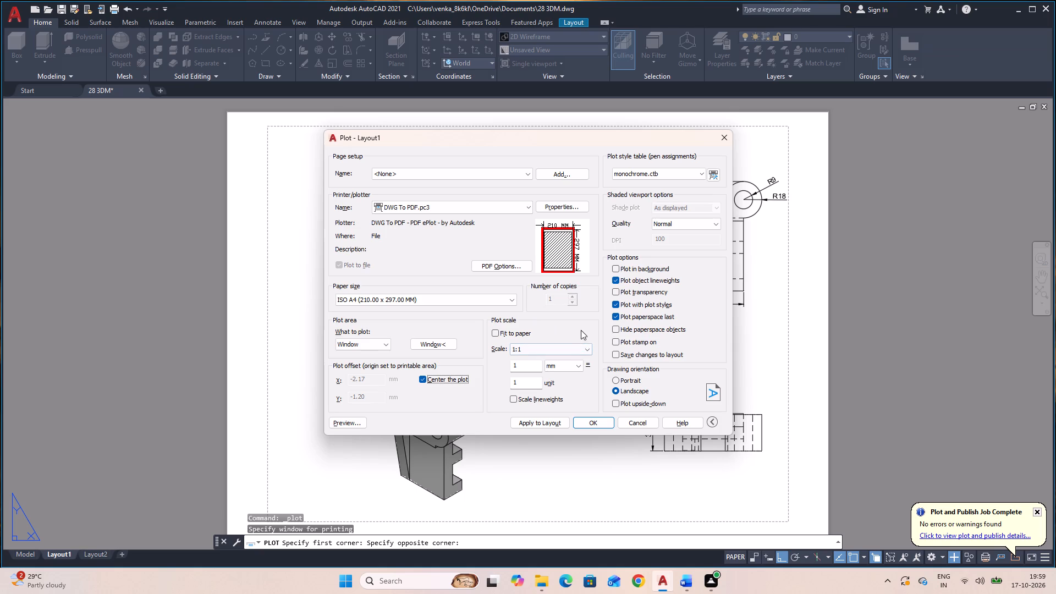
# Plot the layout to a PDF file named 28 3DM in the Documents folder and close the resulting PDF.
pyautogui.click(601, 422)
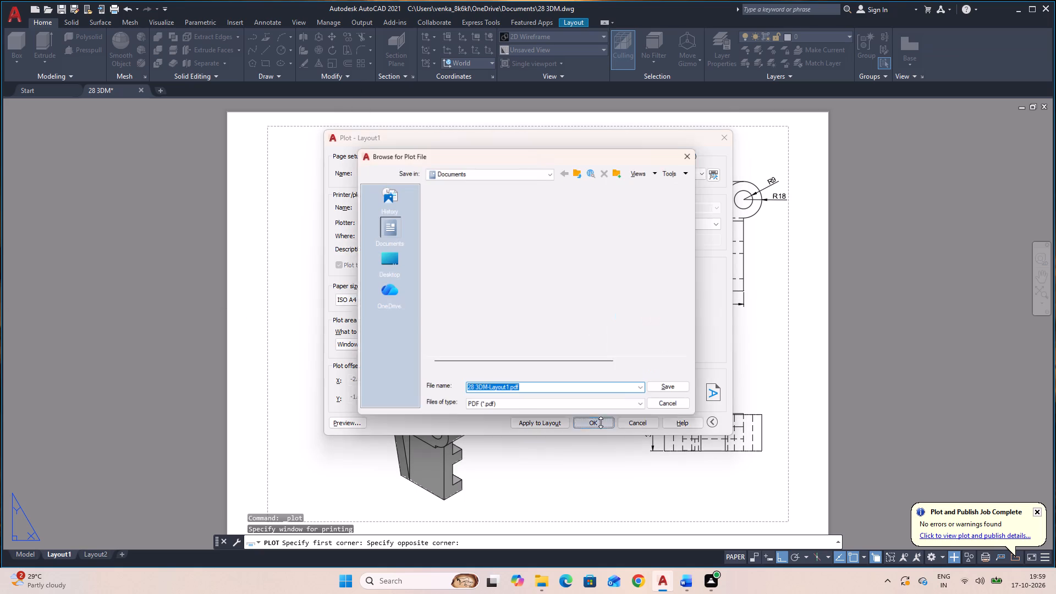
pyautogui.click(568, 393)
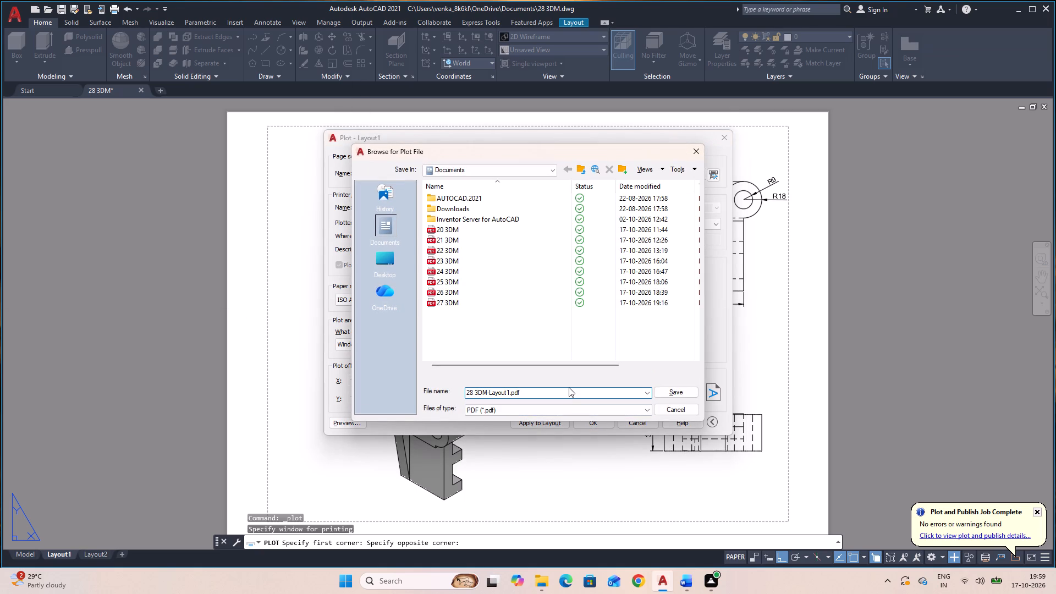
pyautogui.press('BackSpace')
pyautogui.press('BackSpace')
pyautogui.press('BackSpace')
pyautogui.press('BackSpace')
pyautogui.press('BackSpace')
pyautogui.press('BackSpace')
pyautogui.press('BackSpace')
pyautogui.press('BackSpace')
pyautogui.press('BackSpace')
pyautogui.press('BackSpace')
pyautogui.press('BackSpace')
pyautogui.press('BackSpace')
pyautogui.click(679, 391)
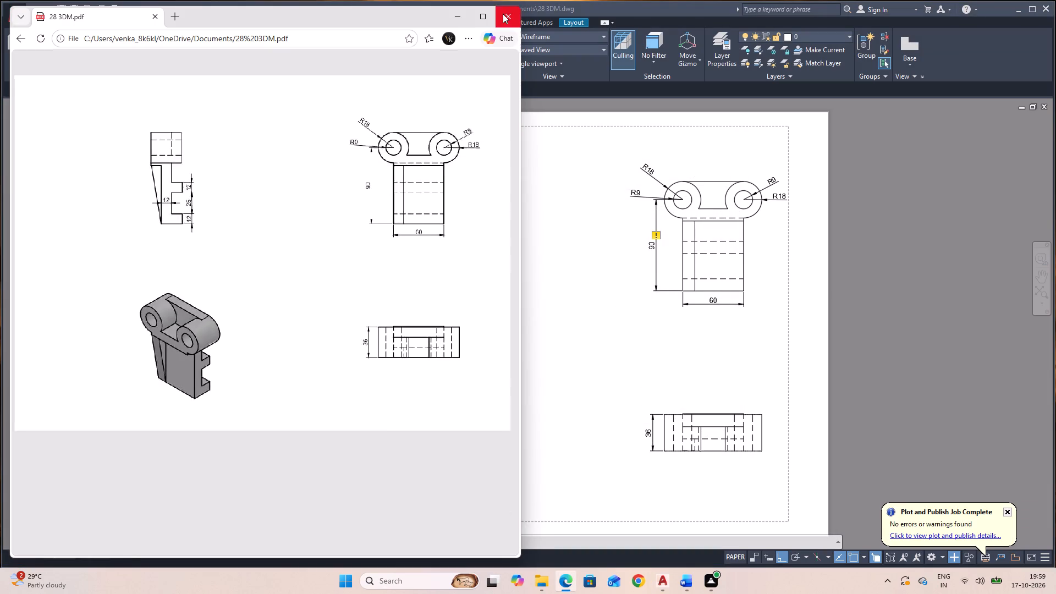
pyautogui.click(503, 14)
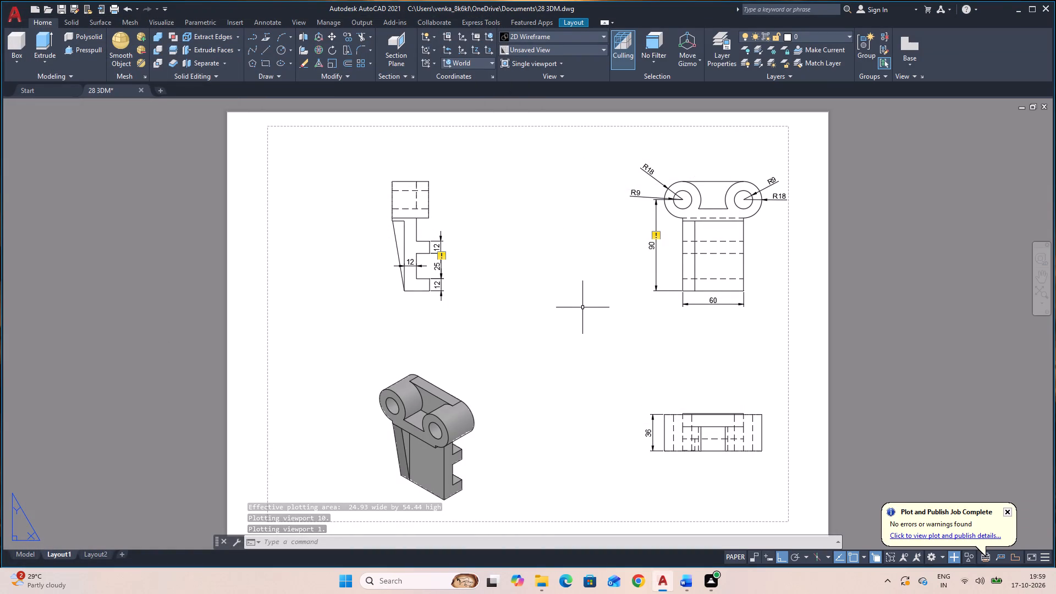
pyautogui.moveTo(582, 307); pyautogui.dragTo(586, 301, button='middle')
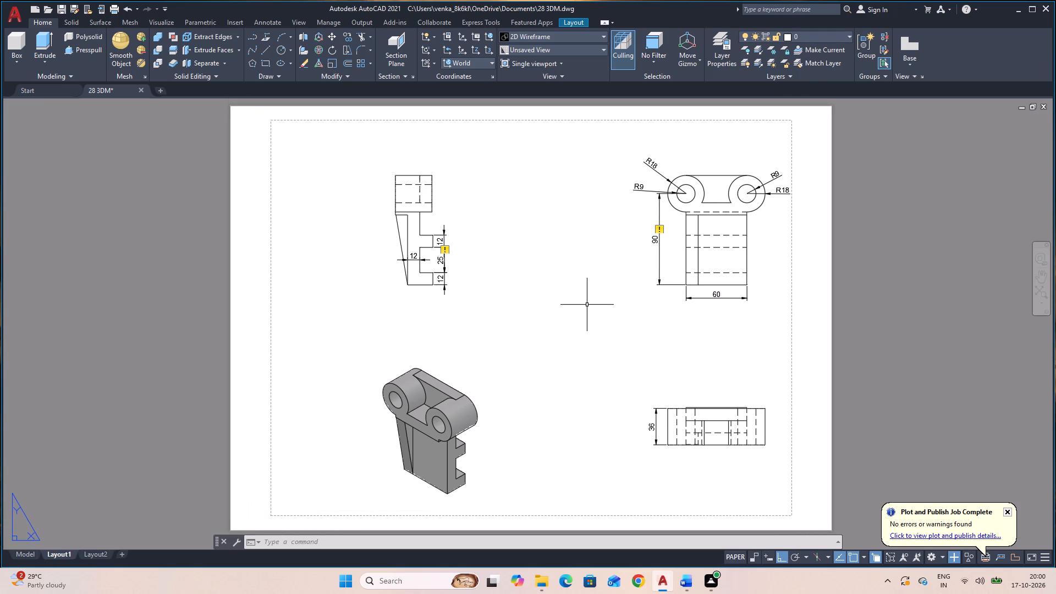